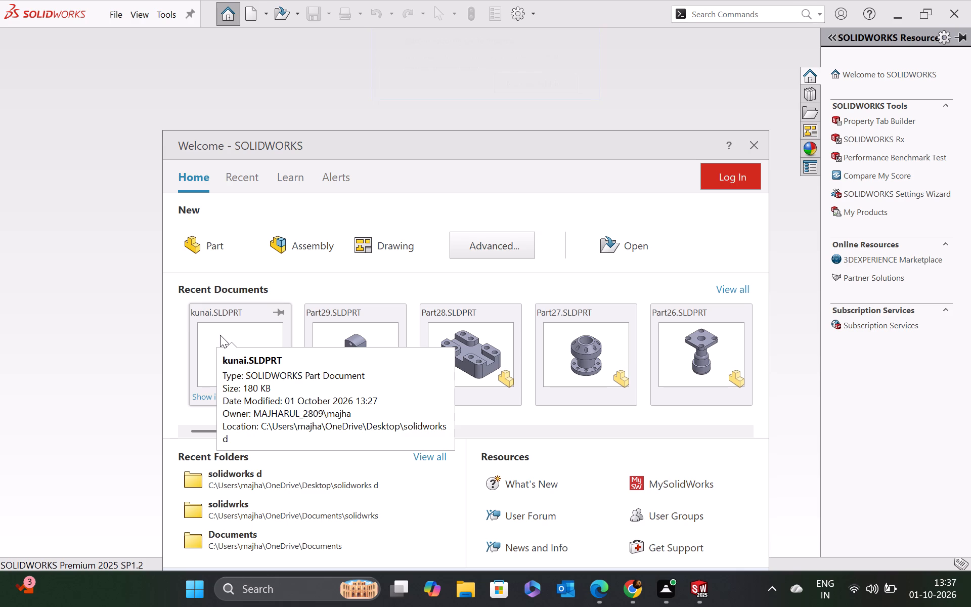
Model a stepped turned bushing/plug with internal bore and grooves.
Create a new part document.
{"action": "left_click", "coordinate": [212, 248]}
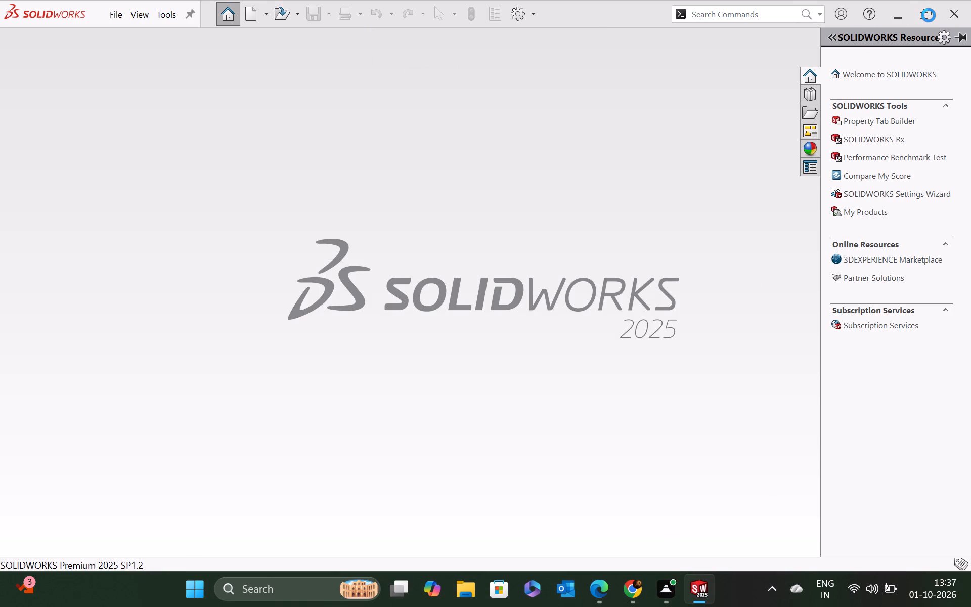
Restore the SOLIDWORKS window, dismiss the resource notification, shrink the task pane, and place the window side by side with the PDF drawing.
{"action": "left_click", "coordinate": [928, 10]}
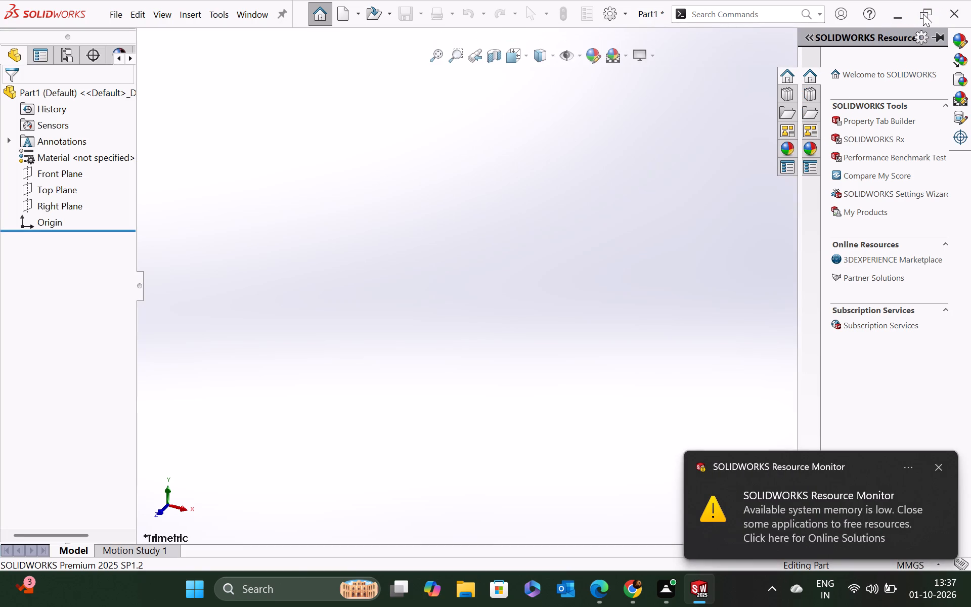
{"action": "left_click", "coordinate": [923, 14]}
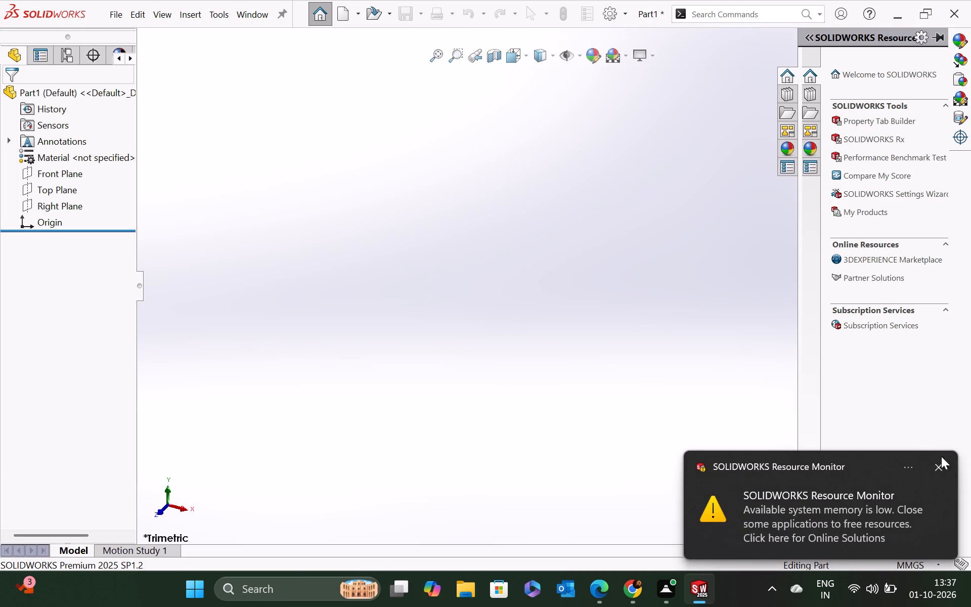
{"action": "left_click", "coordinate": [936, 467]}
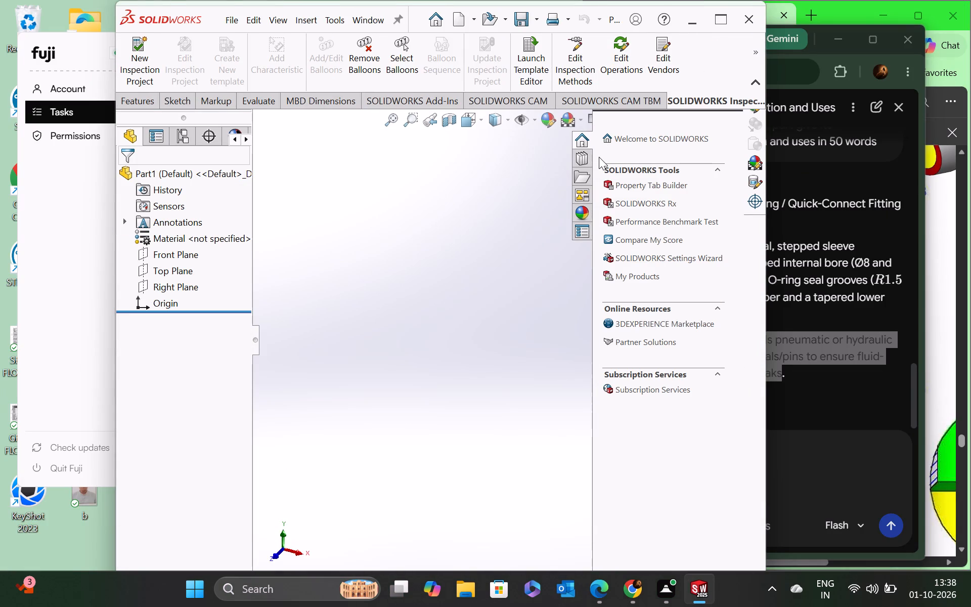
{"action": "left_click_drag", "start_coordinate": [596, 155], "coordinate": [742, 200]}
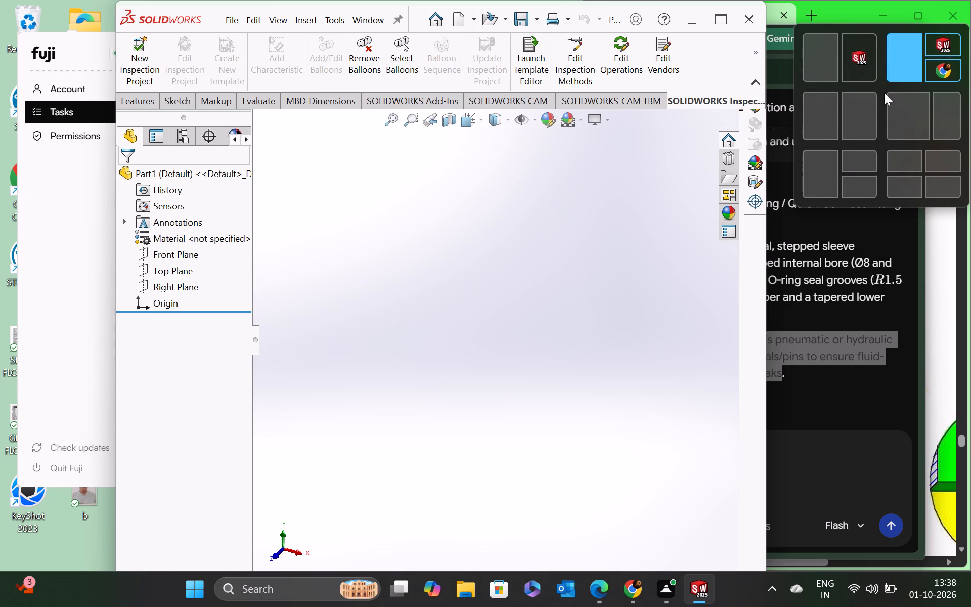
{"action": "left_click", "coordinate": [943, 121]}
{"action": "left_click", "coordinate": [221, 291]}
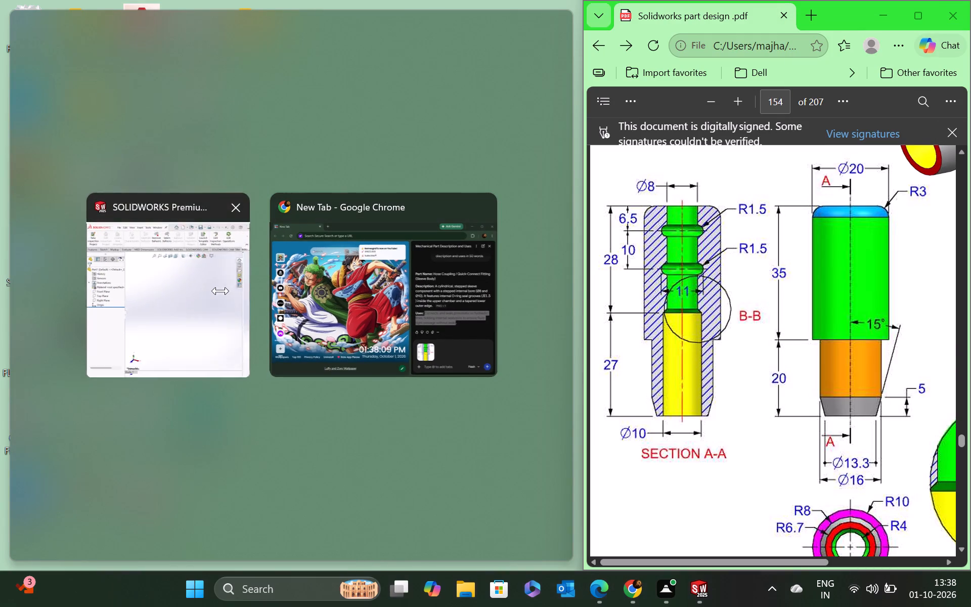
Hide the Render Tools toolbar.
{"action": "right_click", "coordinate": [573, 224]}
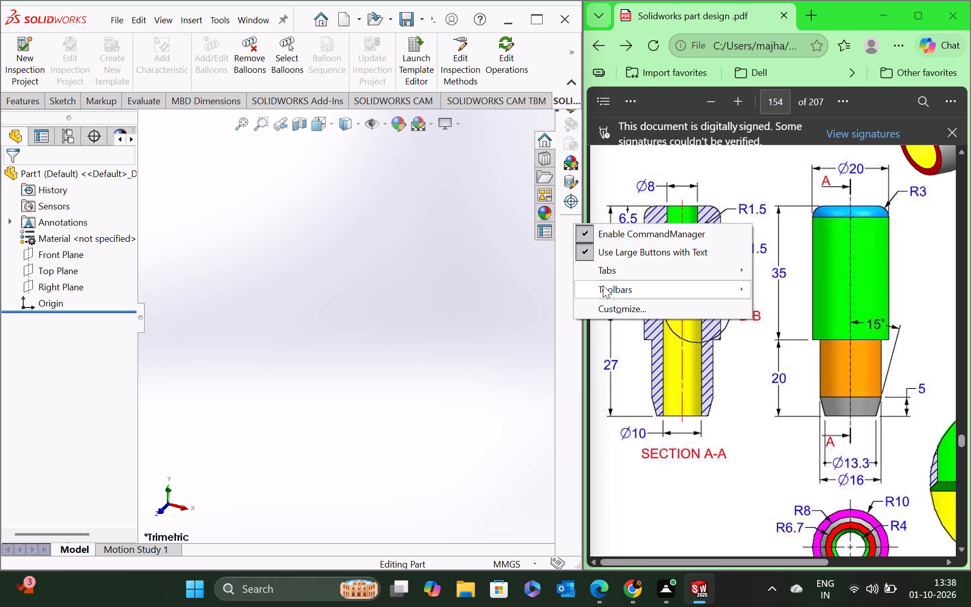
{"action": "left_click", "coordinate": [603, 285]}
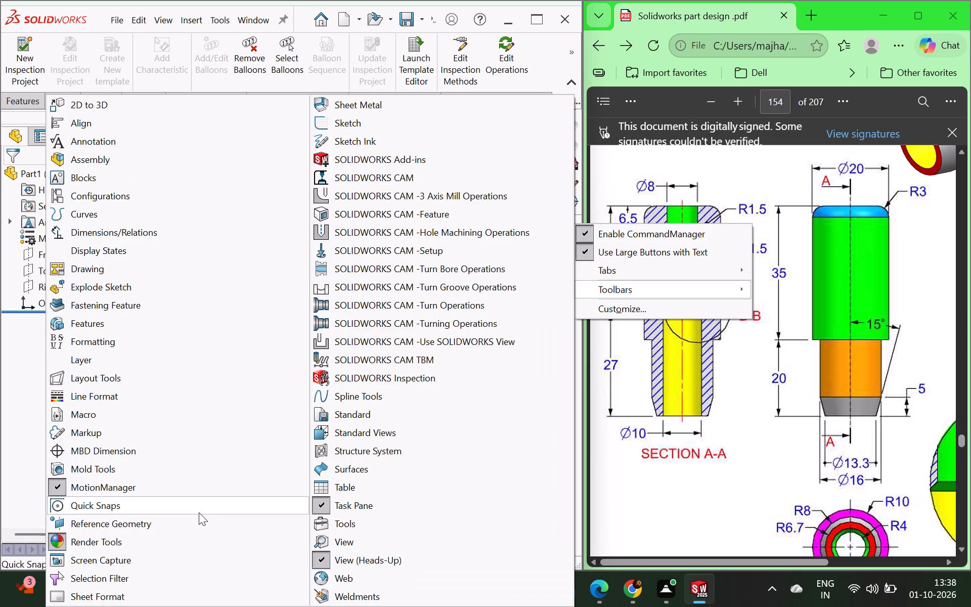
{"action": "left_click", "coordinate": [86, 539]}
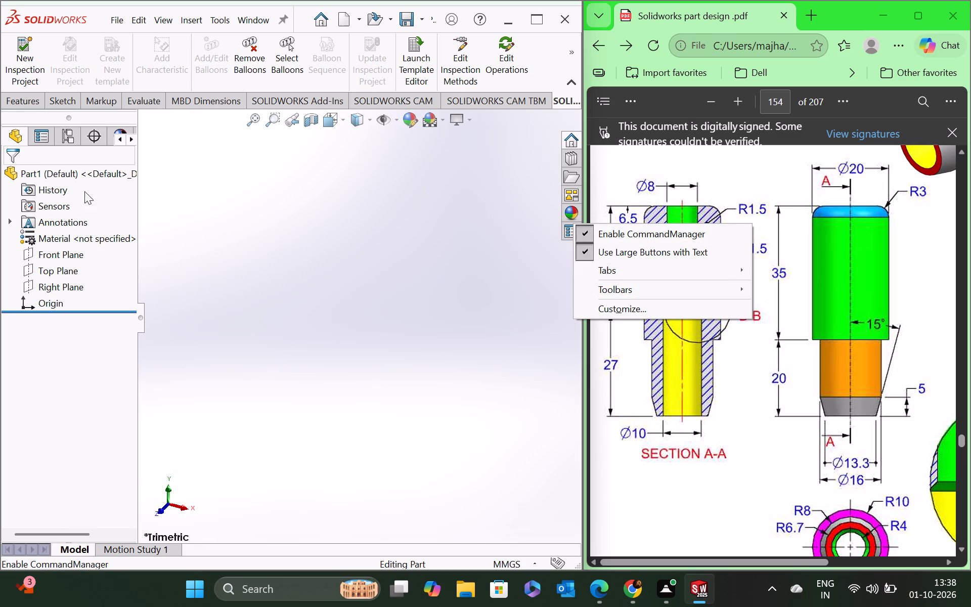
{"action": "scroll", "coordinate": [248, 203], "scroll_direction": "down", "scroll_amount": 2}
{"action": "left_click", "coordinate": [248, 204]}
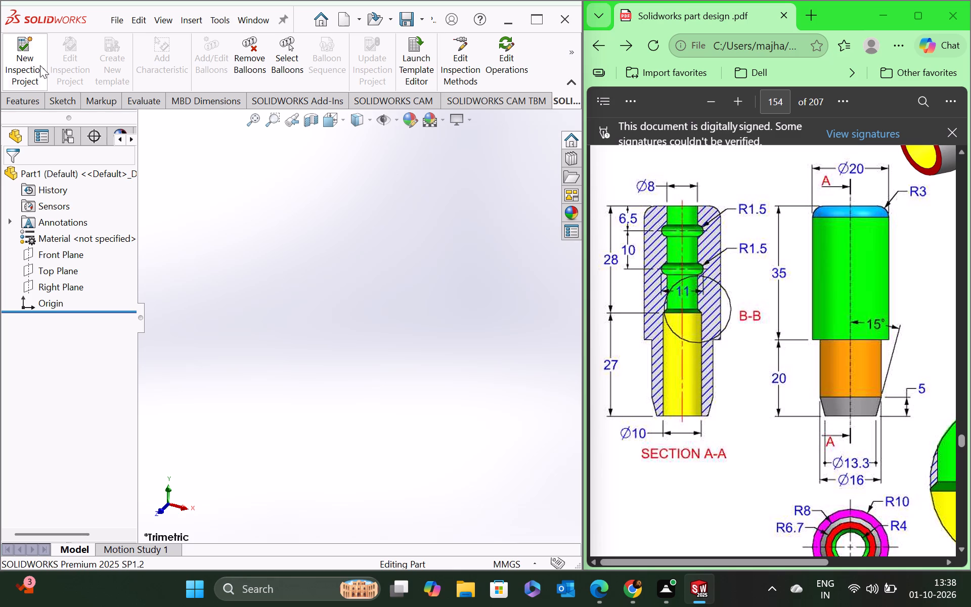
Start a sketch on the Front Plane and draw a vertical centerline about 148 mm long through the origin.
{"action": "left_click", "coordinate": [60, 101]}
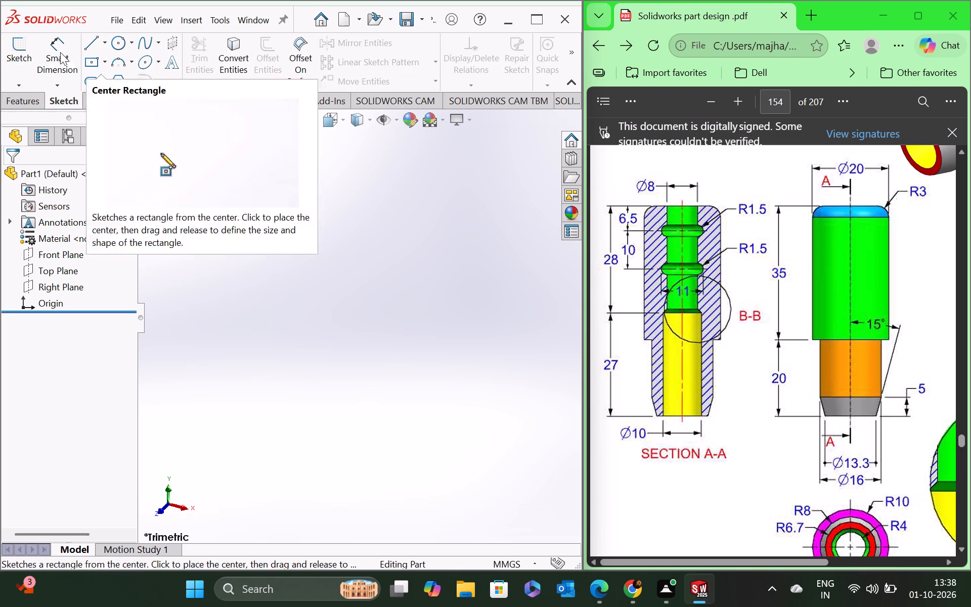
{"action": "left_click", "coordinate": [11, 53]}
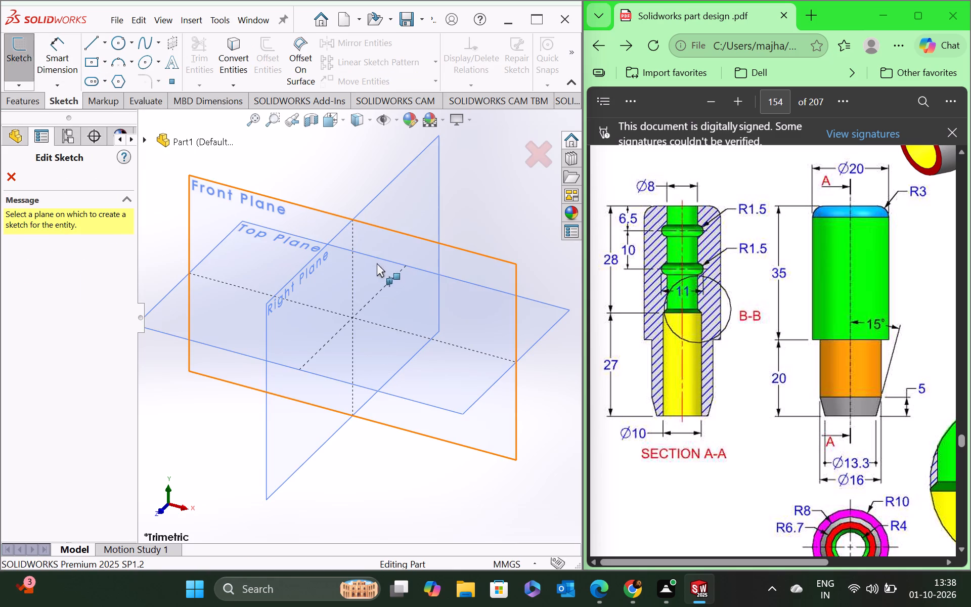
{"action": "left_click", "coordinate": [393, 250]}
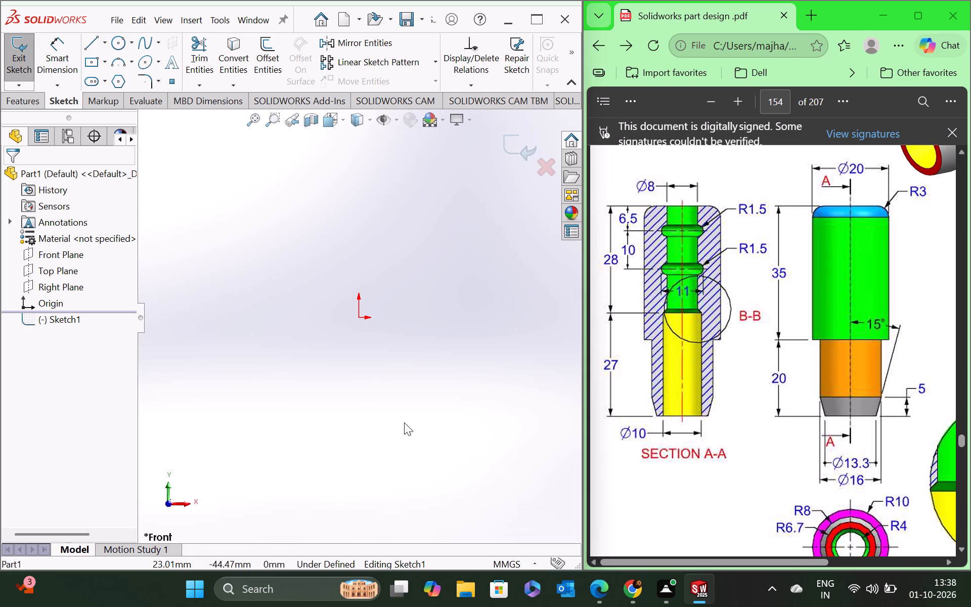
{"action": "left_click", "coordinate": [104, 39]}
{"action": "left_click", "coordinate": [105, 75]}
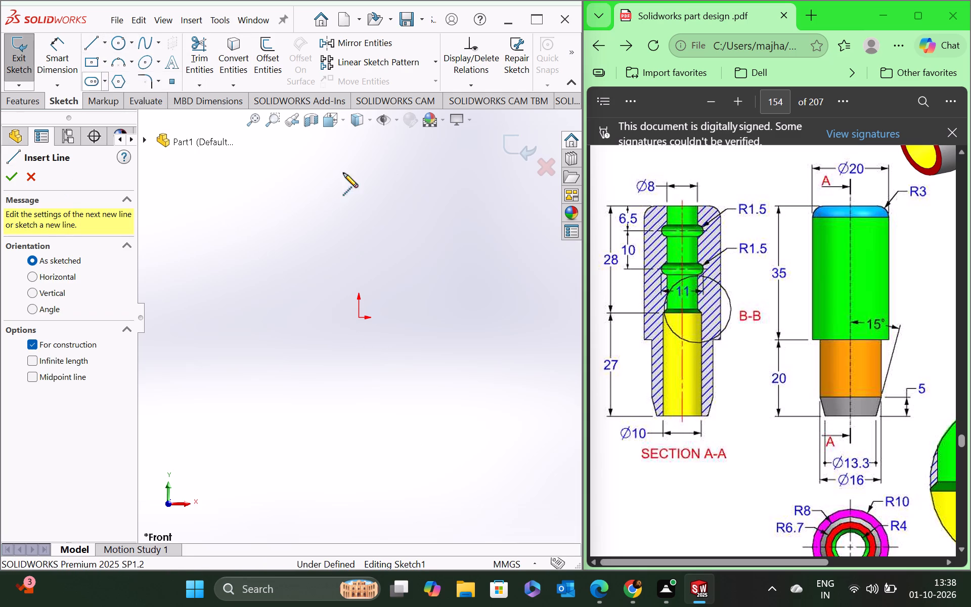
{"action": "left_click", "coordinate": [361, 133]}
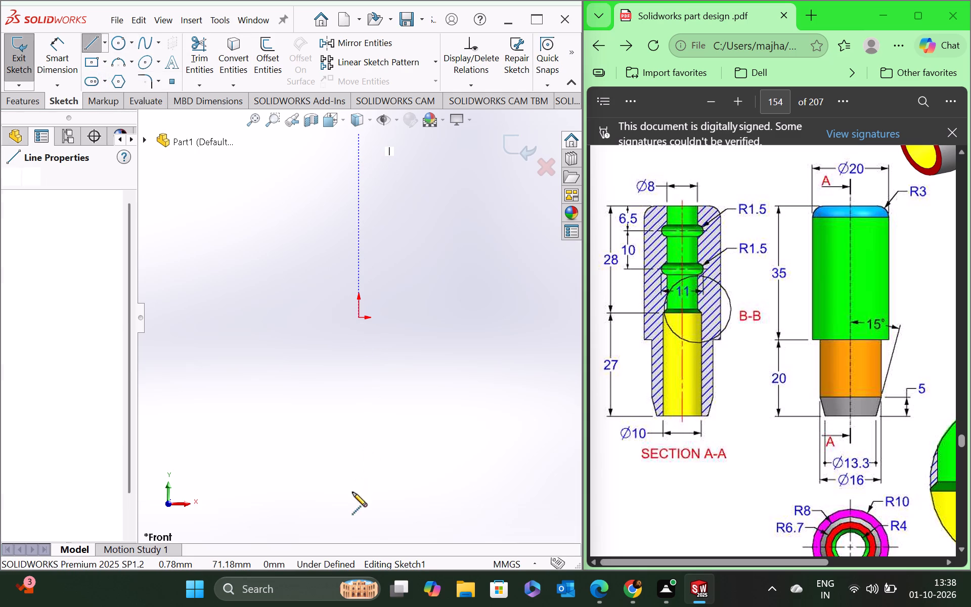
{"action": "left_click", "coordinate": [358, 516]}
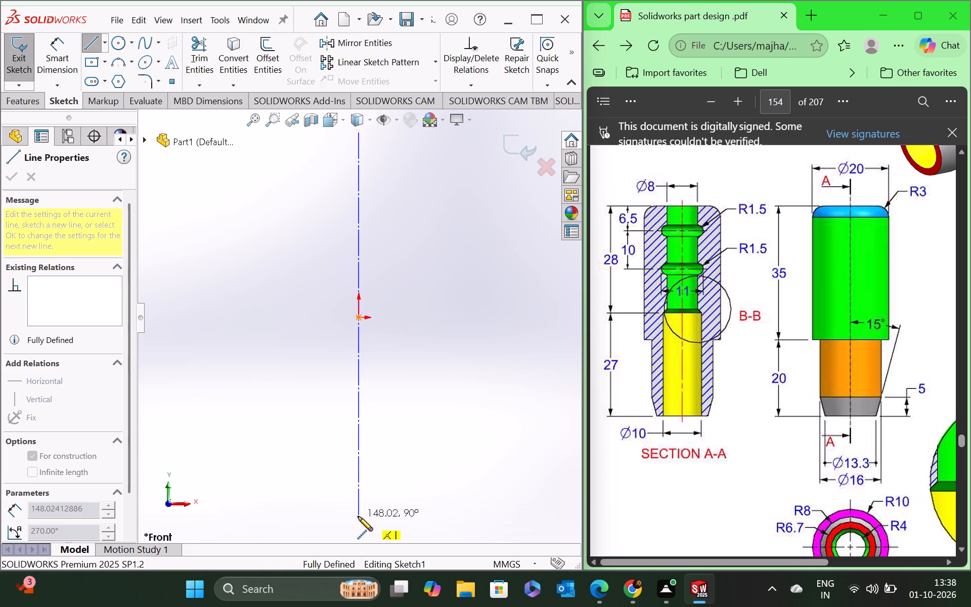
{"action": "key", "text": "Escape"}
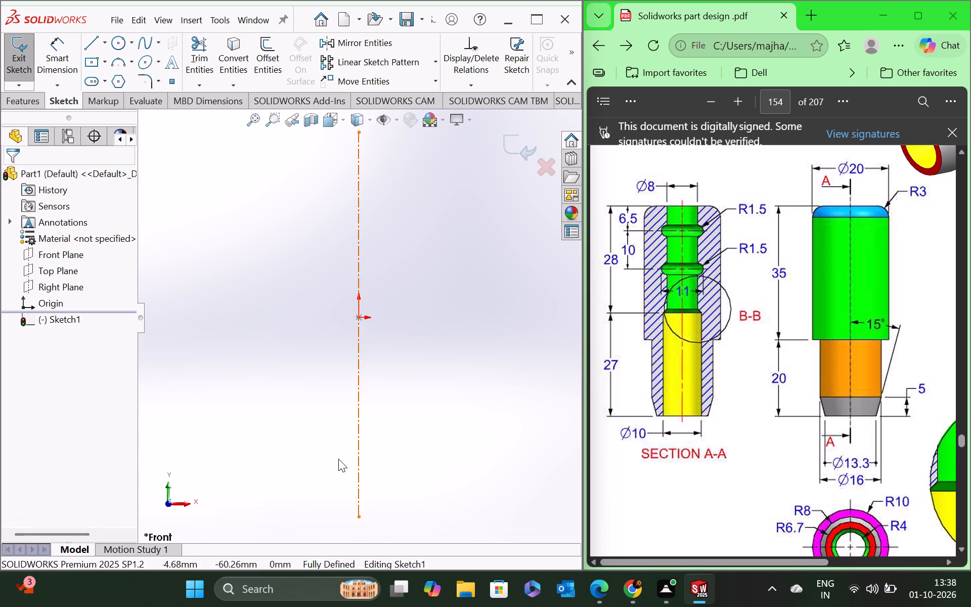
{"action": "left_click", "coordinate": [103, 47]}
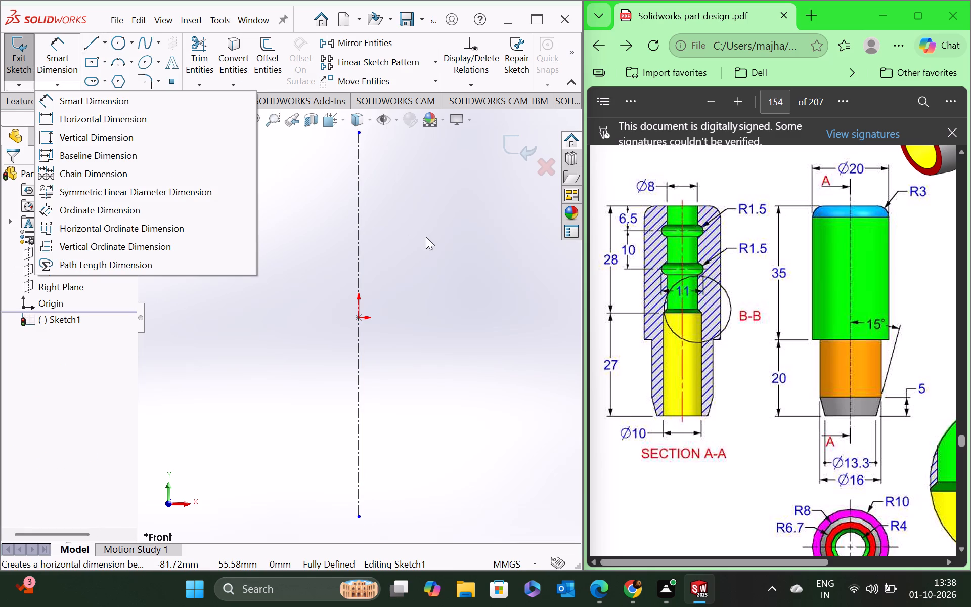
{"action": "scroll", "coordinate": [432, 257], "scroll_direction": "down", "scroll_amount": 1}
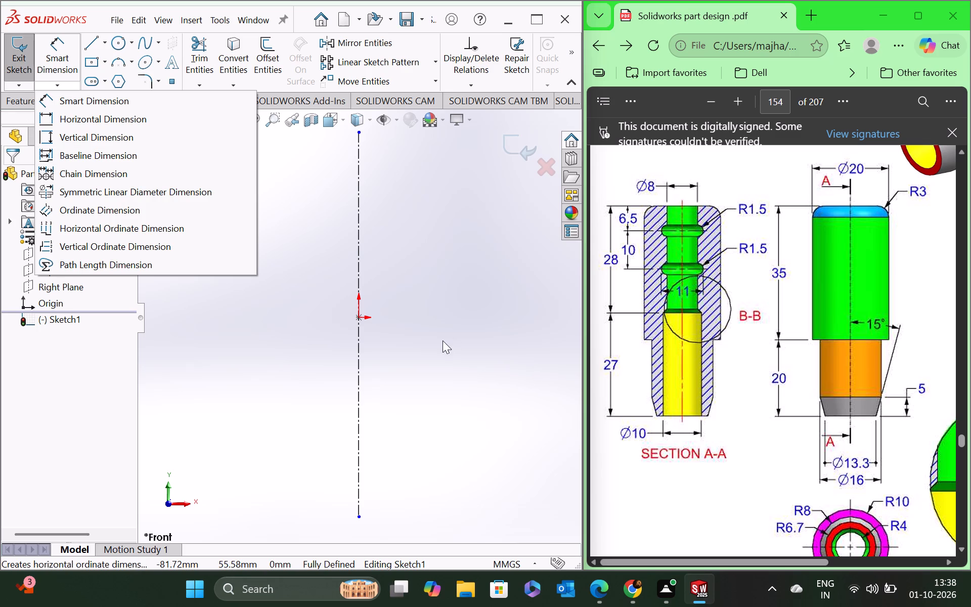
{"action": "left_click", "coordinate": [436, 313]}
Draw a vertical line about 51 mm long beside the centerline, upward from the level of its lower end.
{"action": "left_click", "coordinate": [93, 40]}
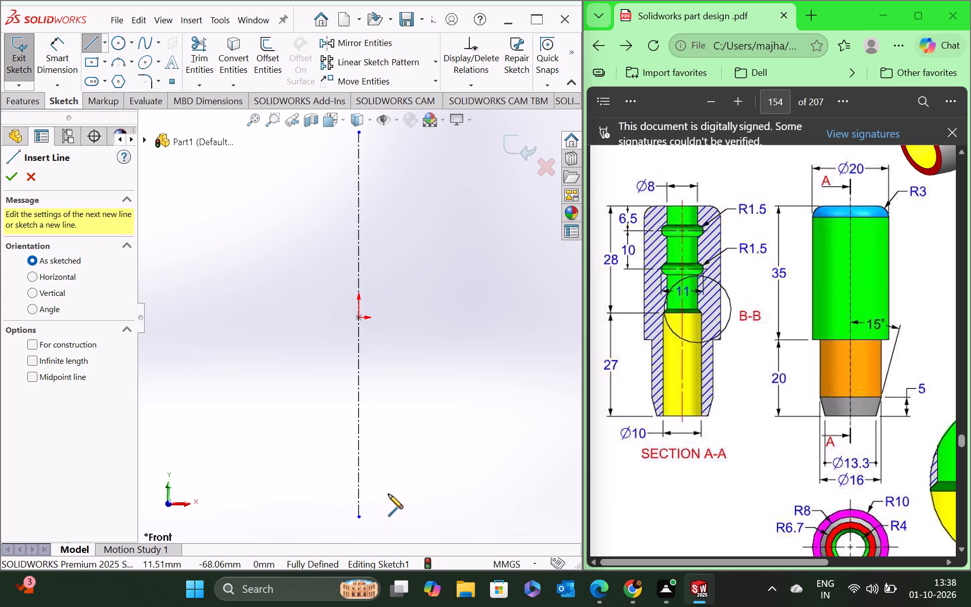
{"action": "left_click", "coordinate": [396, 518]}
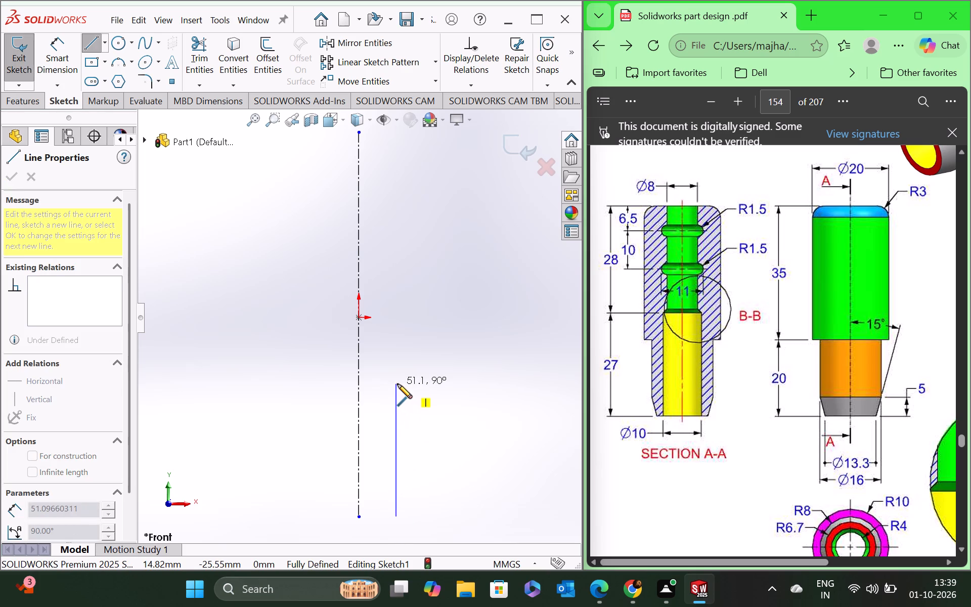
{"action": "left_click", "coordinate": [398, 384]}
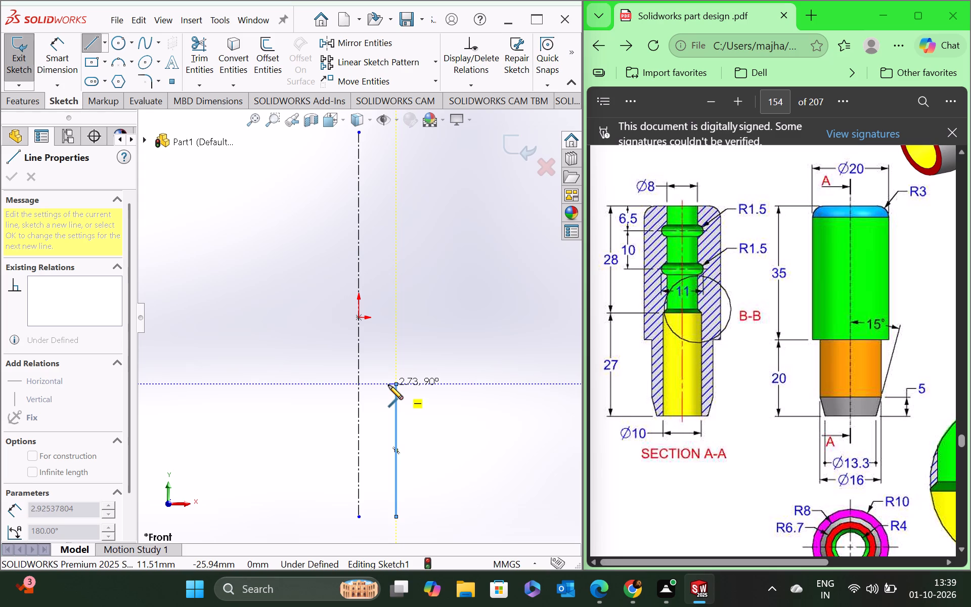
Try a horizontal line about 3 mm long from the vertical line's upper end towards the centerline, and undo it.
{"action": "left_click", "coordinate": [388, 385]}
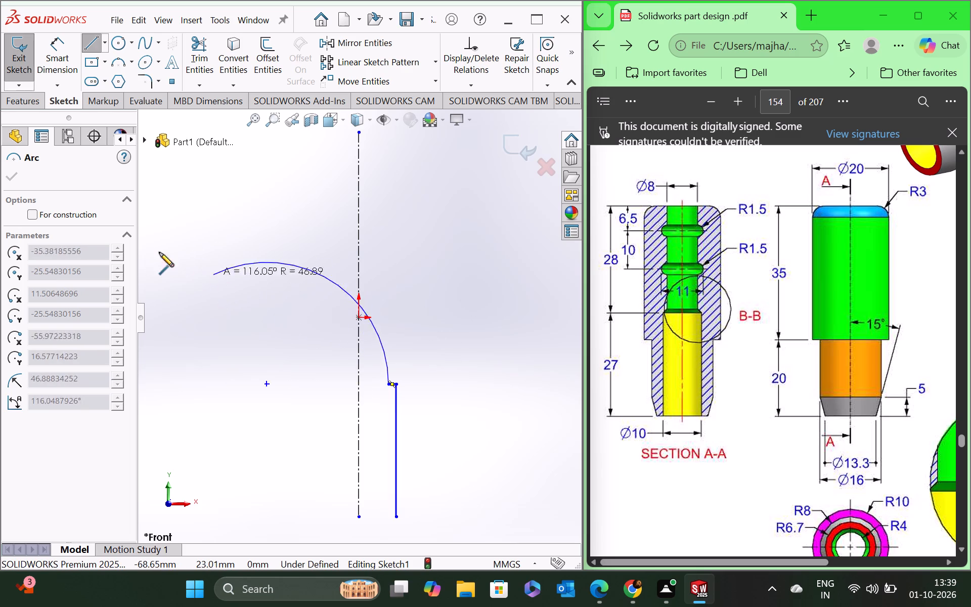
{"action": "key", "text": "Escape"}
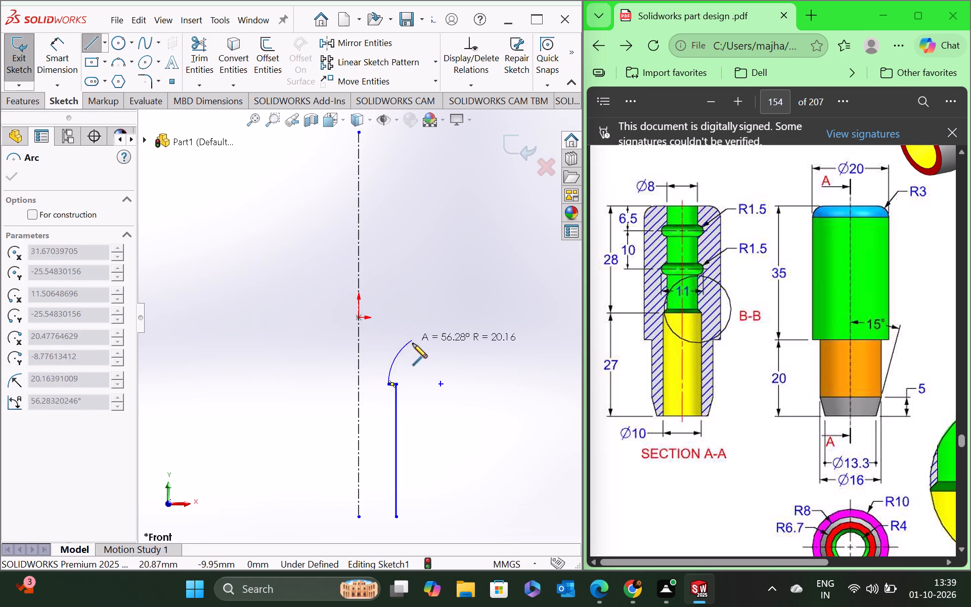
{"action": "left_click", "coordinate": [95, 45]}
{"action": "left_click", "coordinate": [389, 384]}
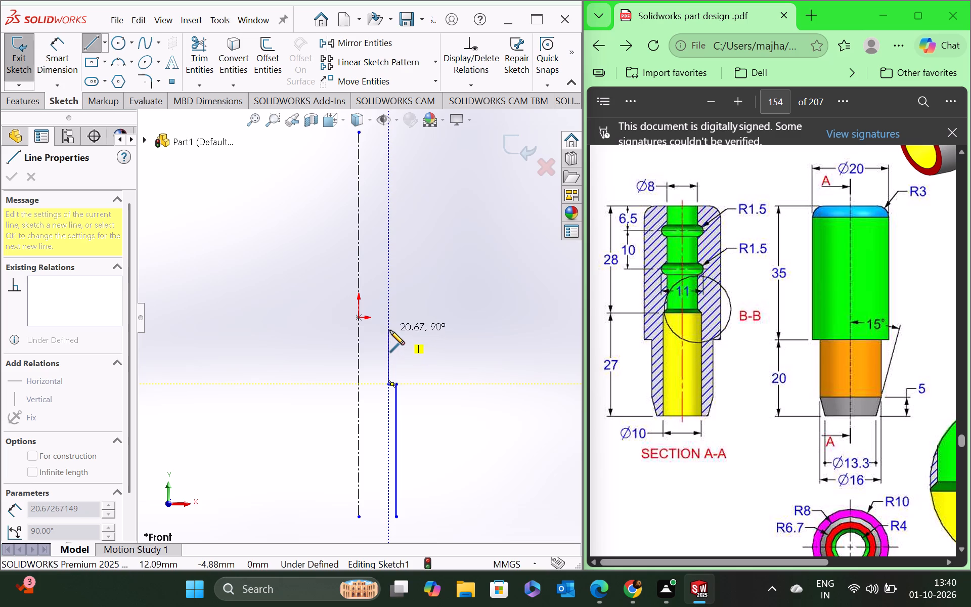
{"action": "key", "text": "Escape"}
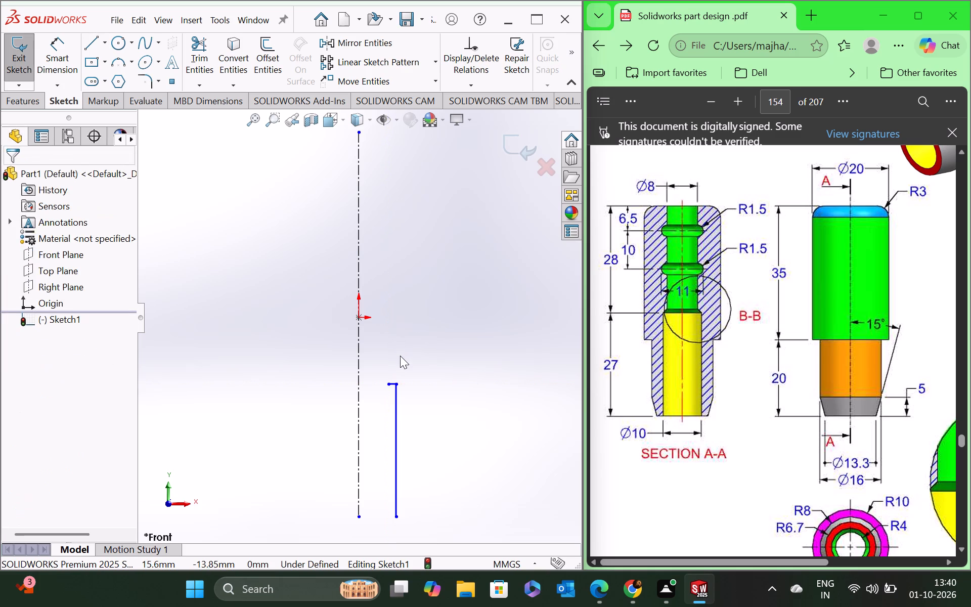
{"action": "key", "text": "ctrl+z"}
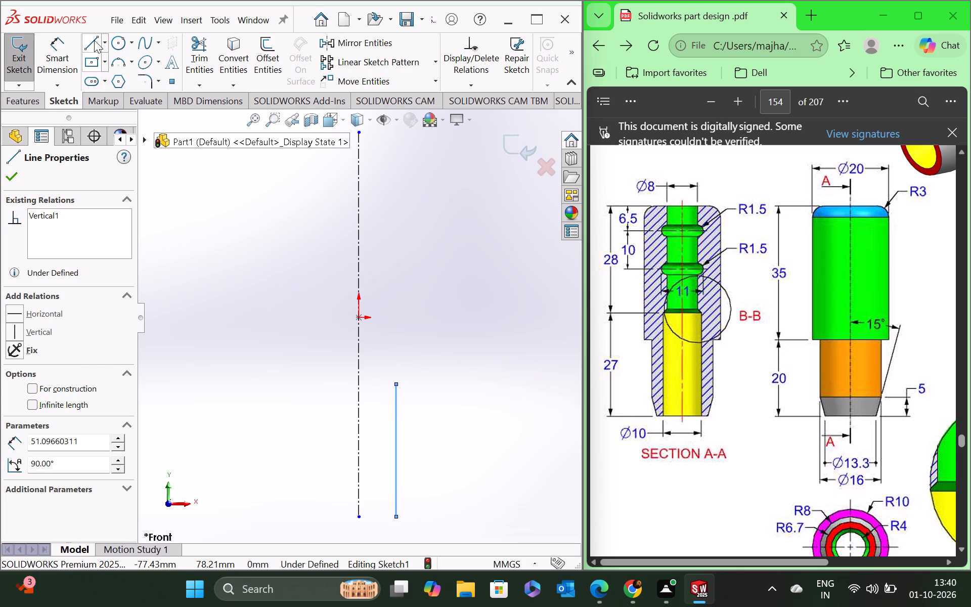
Draw a short 135° diagonal line from the vertical line's upper end towards the centerline, and a vertical line upward past the origin's level.
{"action": "left_click", "coordinate": [94, 40]}
{"action": "left_click", "coordinate": [397, 384]}
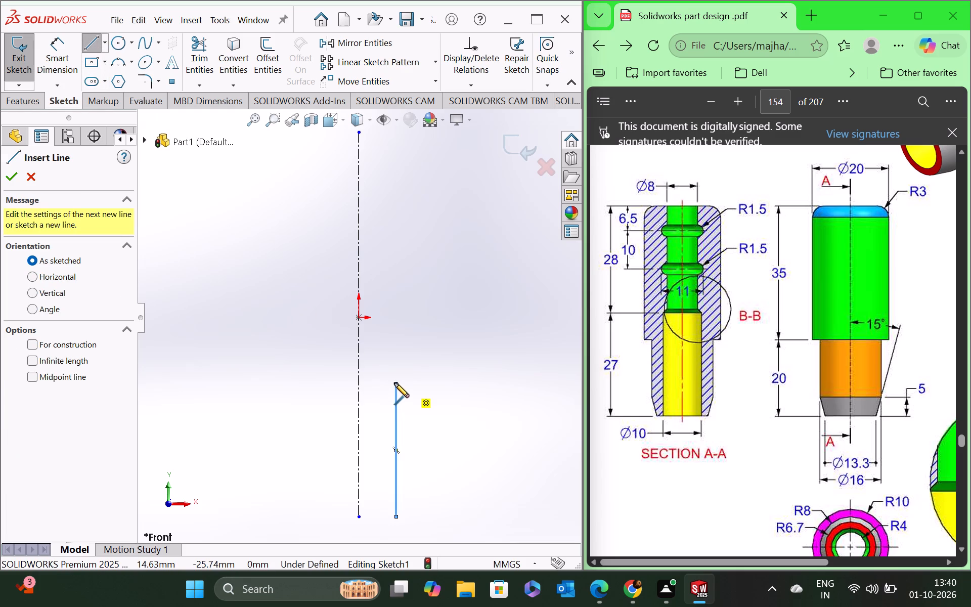
{"action": "left_click", "coordinate": [391, 377]}
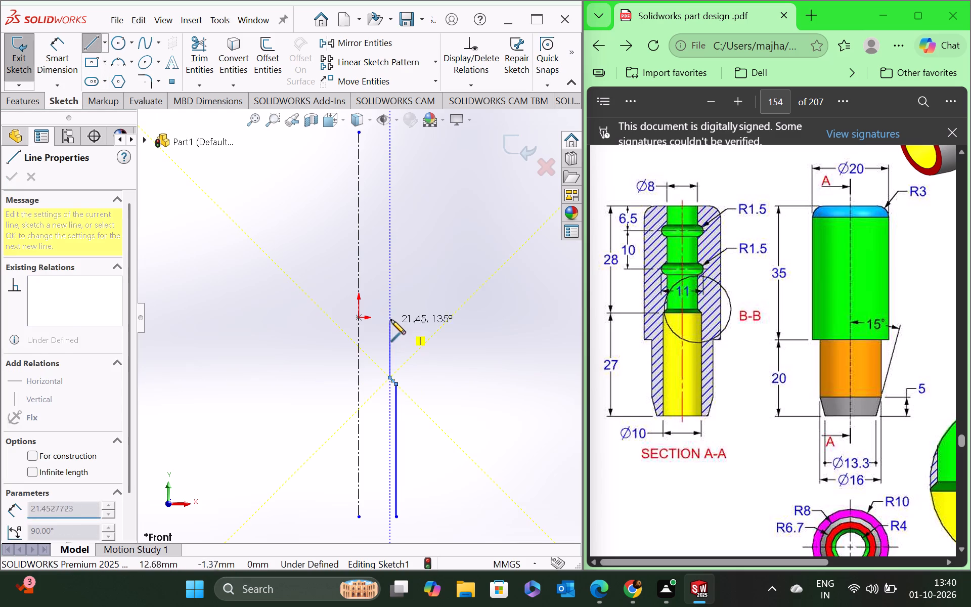
{"action": "left_click", "coordinate": [390, 306]}
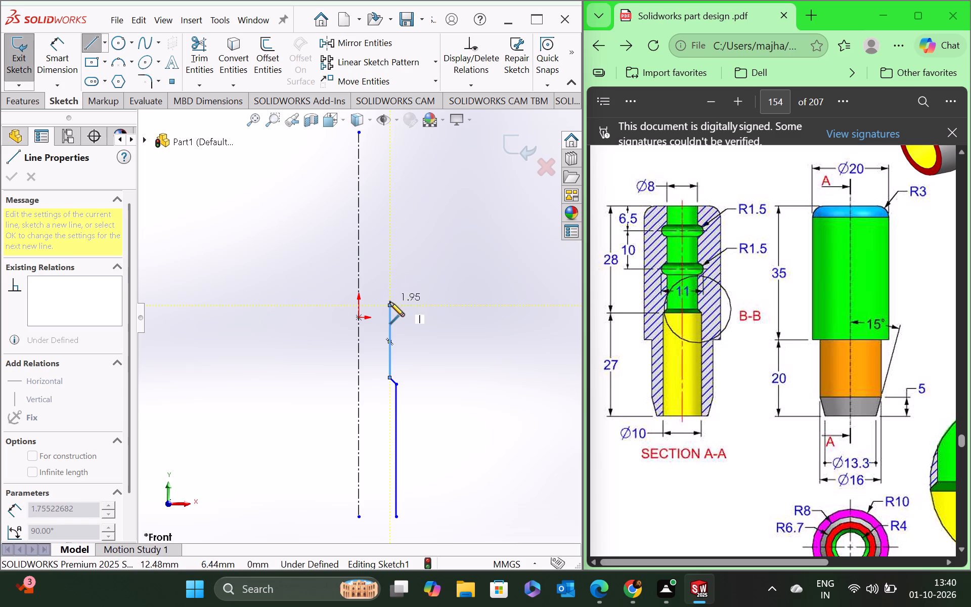
Draw a 3-point arc of 180° and about 3 mm radius on the upper vertical line's end, bulging away from the centerline.
{"action": "left_click", "coordinate": [126, 61]}
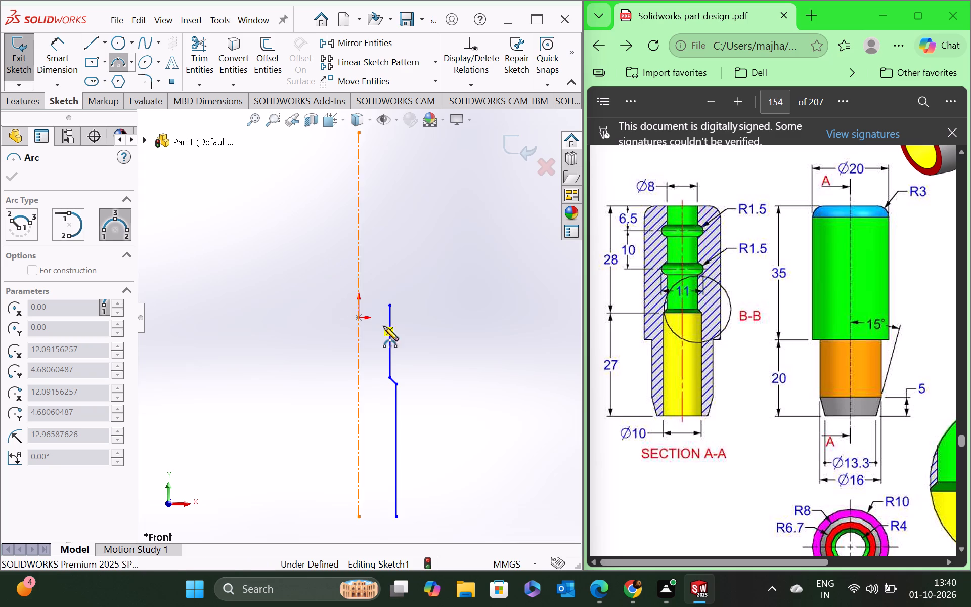
{"action": "left_click", "coordinate": [390, 303]}
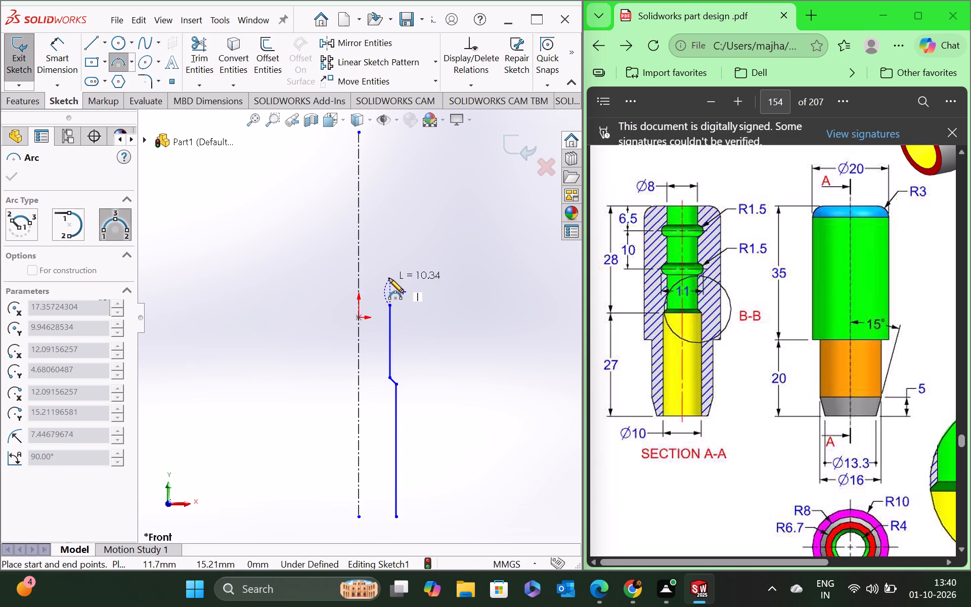
{"action": "left_click", "coordinate": [389, 290]}
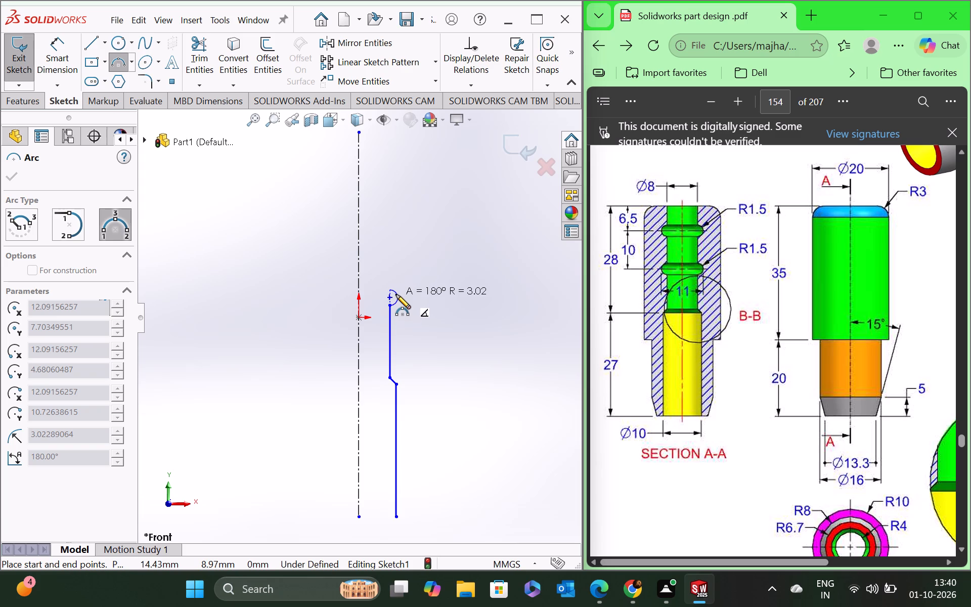
{"action": "left_click", "coordinate": [396, 294]}
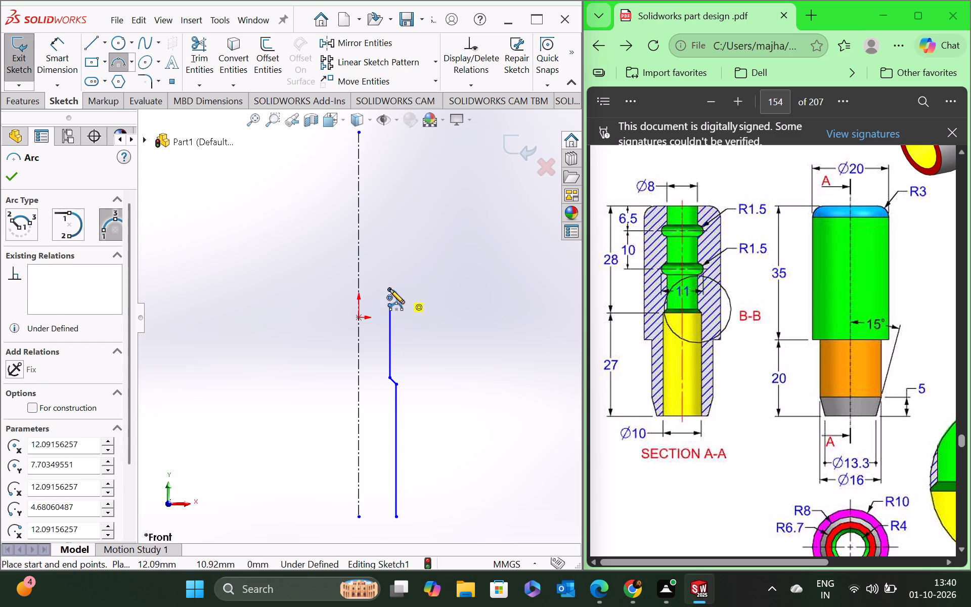
Draw a vertical line about 14 mm long upward from the upper end of the 3-point arc.
{"action": "left_click", "coordinate": [390, 289]}
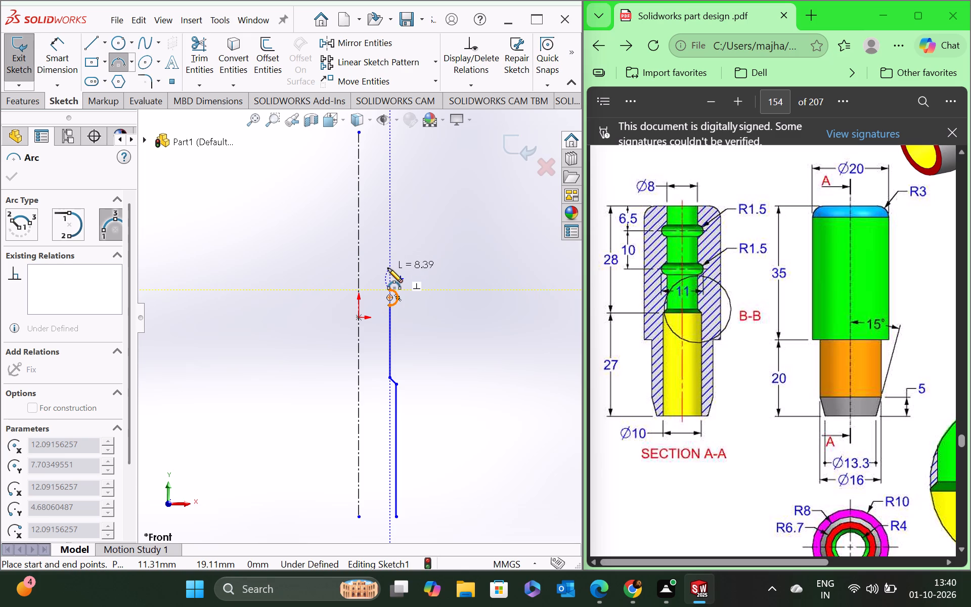
{"action": "key", "text": "Escape"}
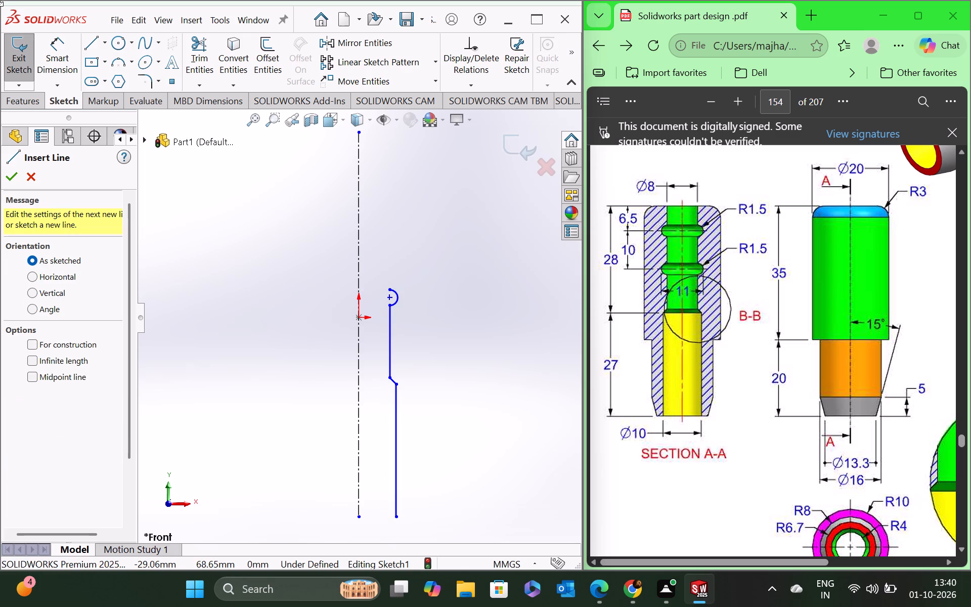
{"action": "left_click", "coordinate": [96, 38]}
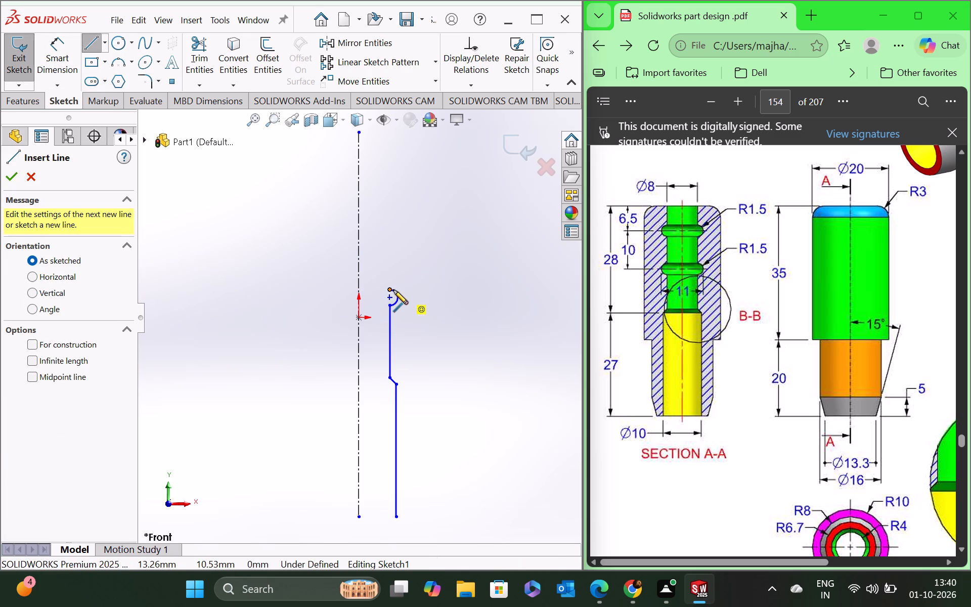
{"action": "left_click", "coordinate": [389, 289]}
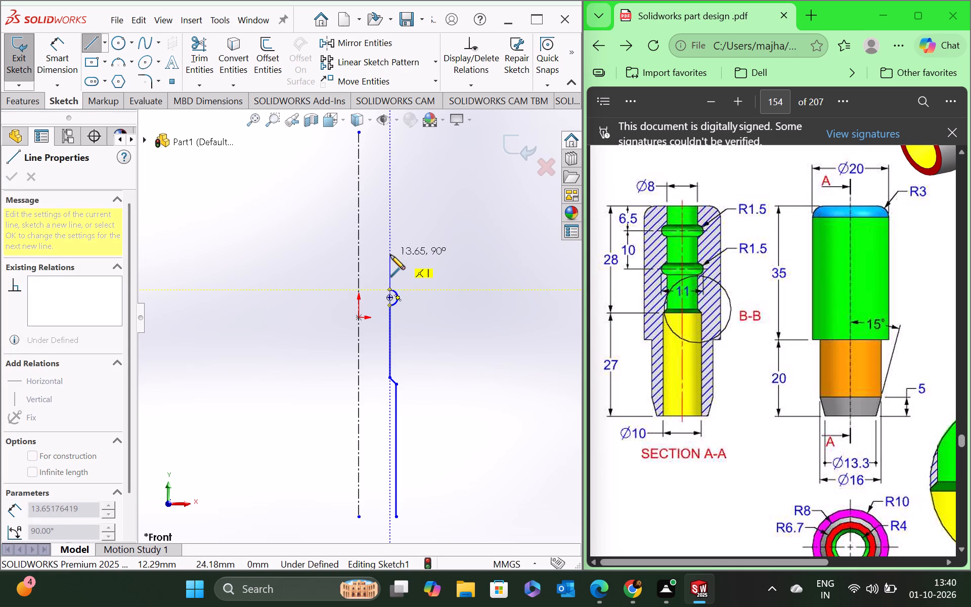
{"action": "left_click", "coordinate": [390, 255]}
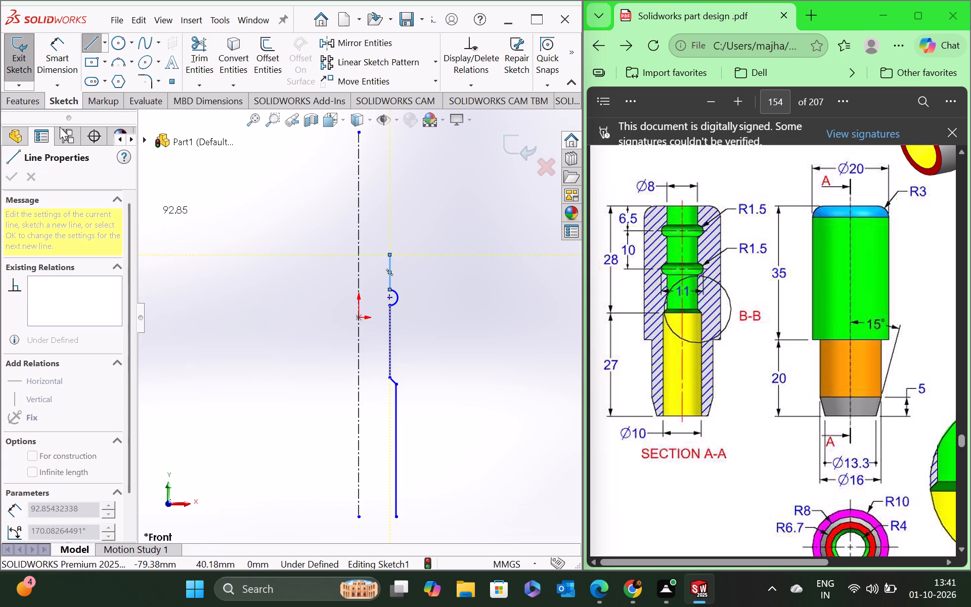
Draw a second 3-point arc upward from the new vertical line's upper end, bulging away from the centerline.
{"action": "left_click", "coordinate": [115, 61]}
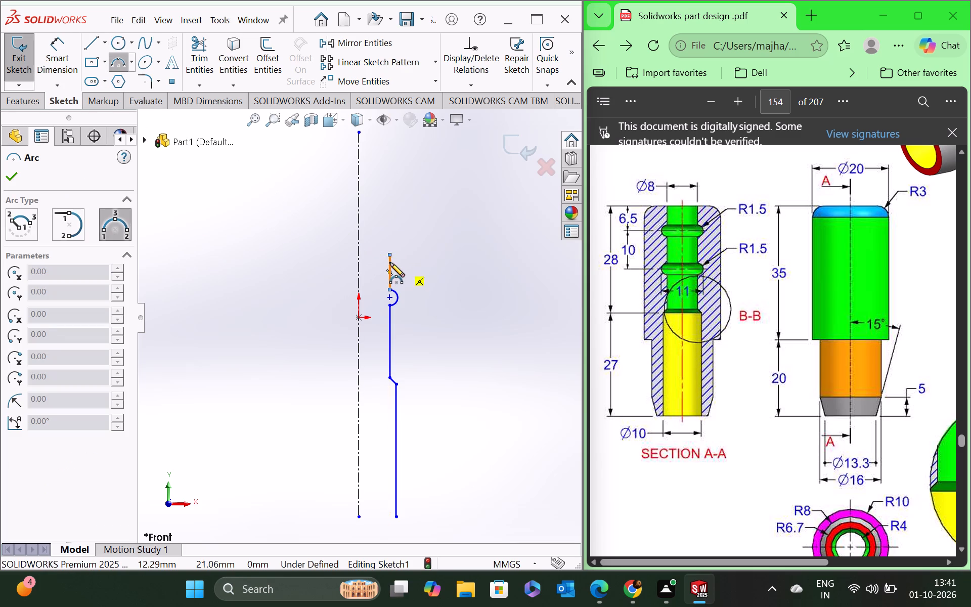
{"action": "left_click", "coordinate": [389, 253]}
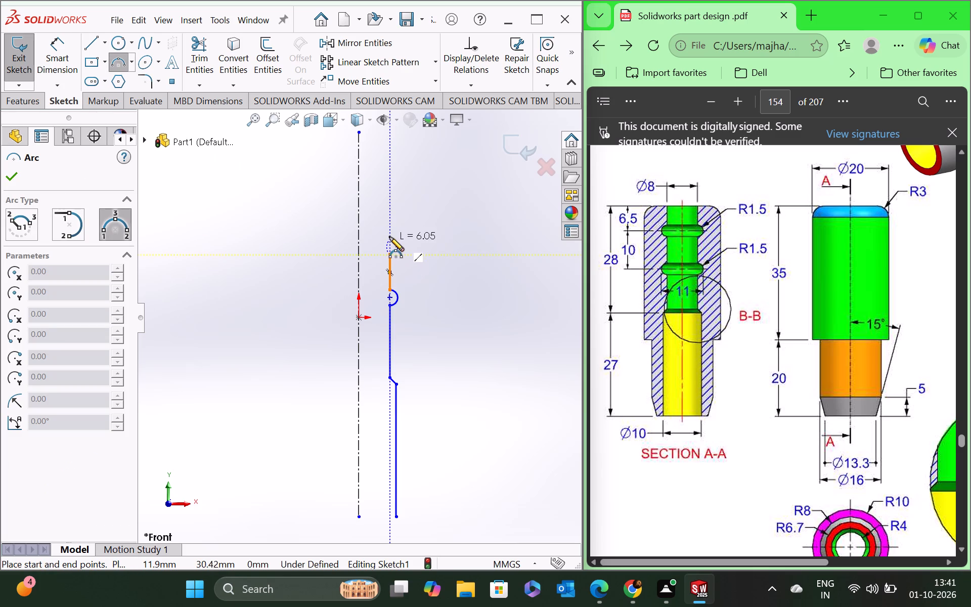
{"action": "left_click", "coordinate": [389, 234]}
{"action": "left_click", "coordinate": [400, 242]}
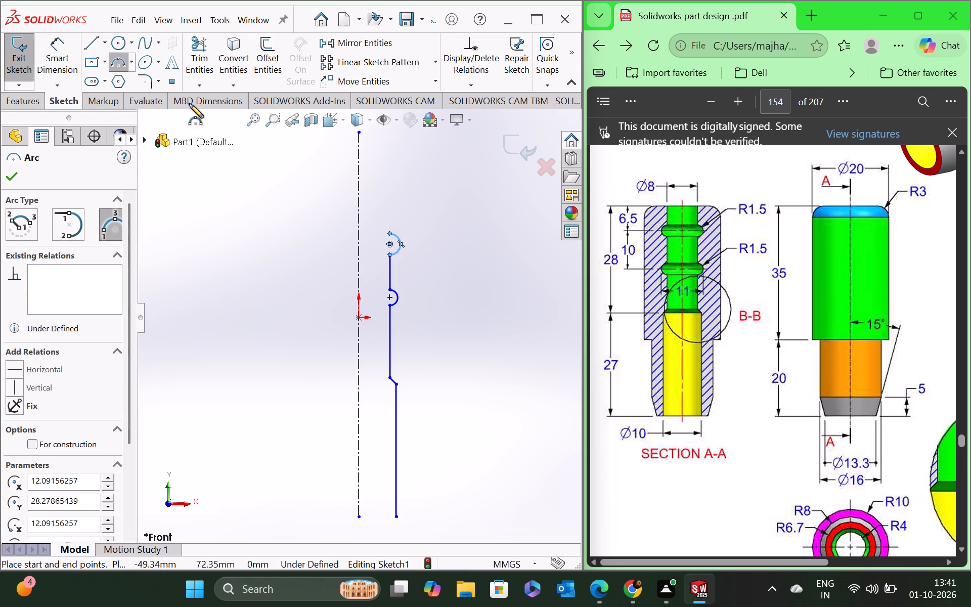
Draw a vertical line about 14 mm long up from the second arc, and a horizontal top edge away from the centerline.
{"action": "left_click", "coordinate": [98, 41]}
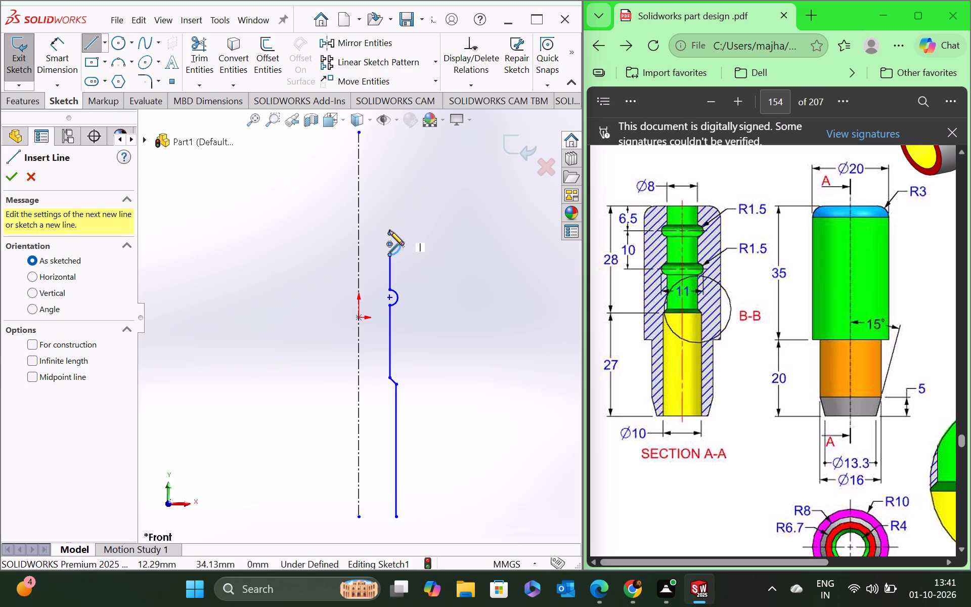
{"action": "left_click", "coordinate": [389, 231]}
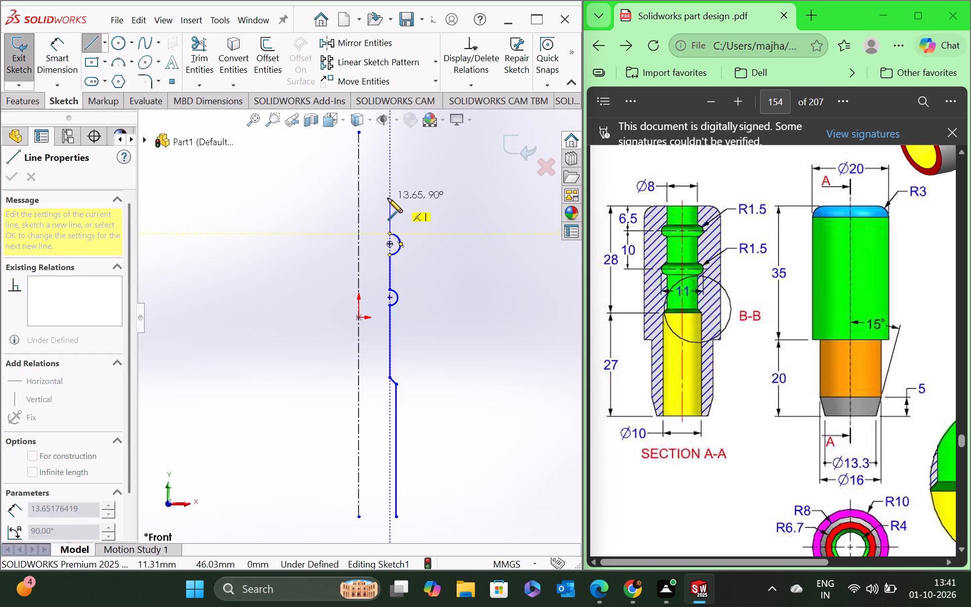
{"action": "left_click", "coordinate": [388, 198]}
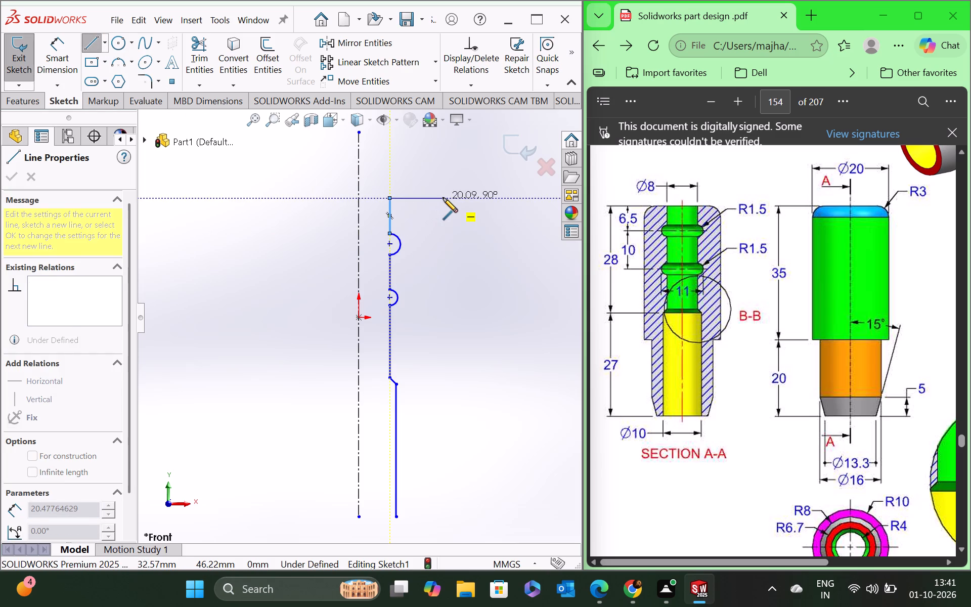
{"action": "left_click", "coordinate": [454, 198]}
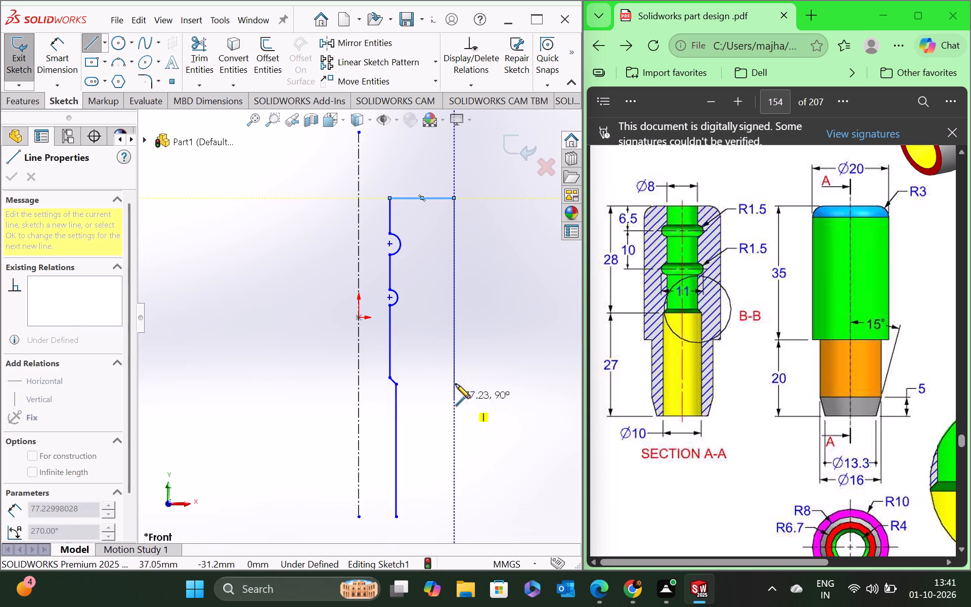
Close the profile with a stepped outer side: long vertical, about 8 mm inward step, shorter vertical, inward taper and bottom edge about 8 mm long.
{"action": "left_click", "coordinate": [454, 411]}
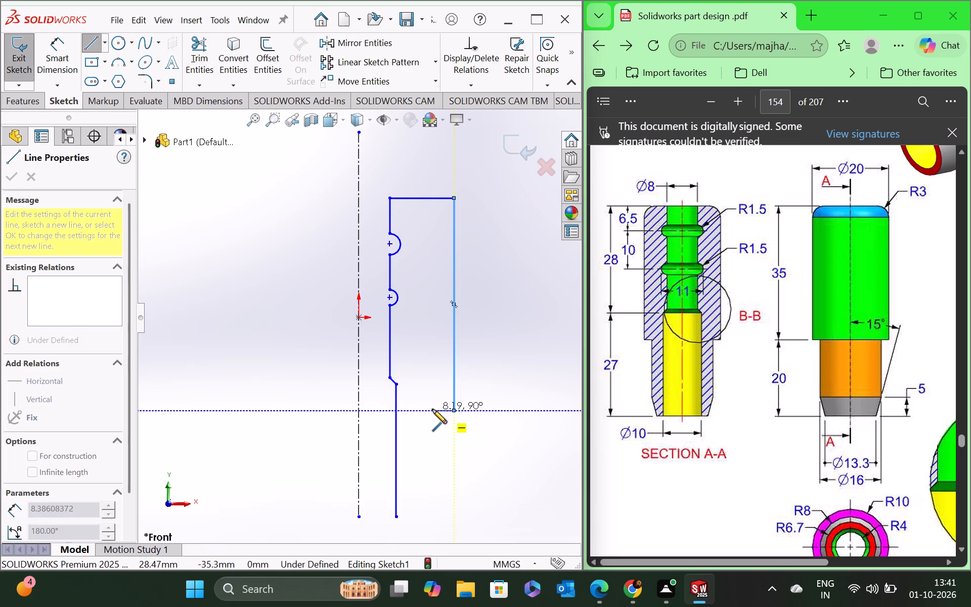
{"action": "left_click", "coordinate": [432, 409]}
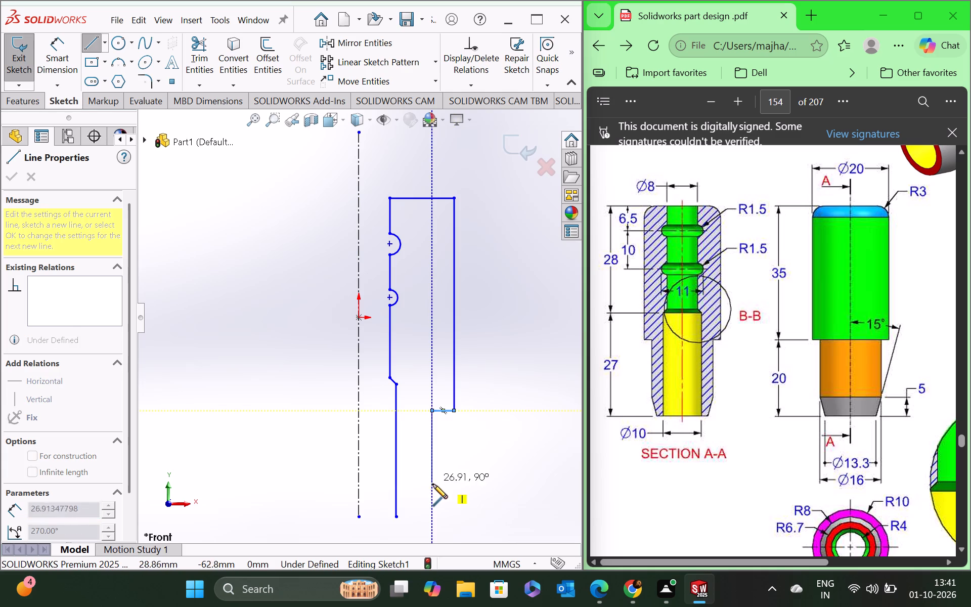
{"action": "left_click", "coordinate": [432, 483]}
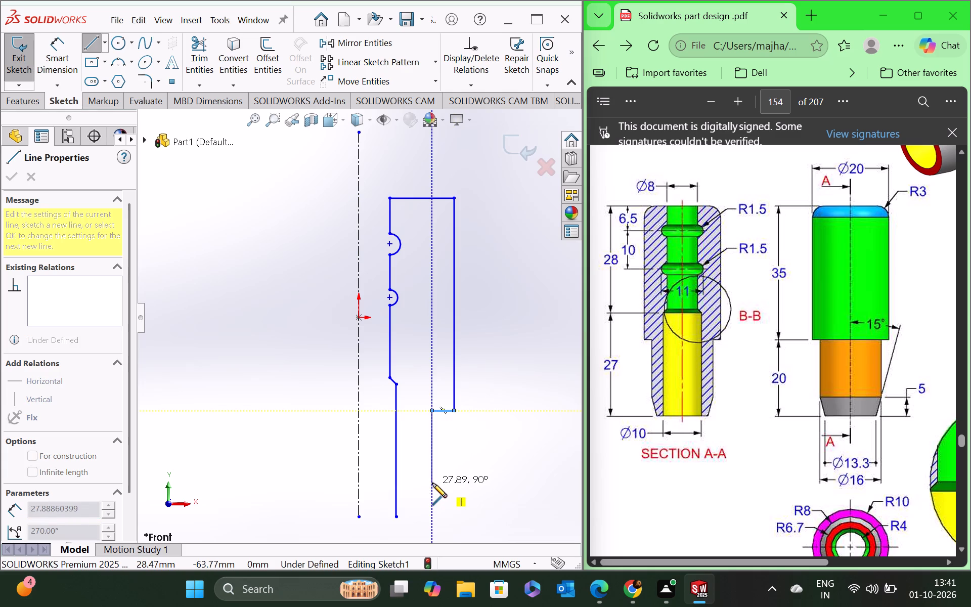
{"action": "left_click", "coordinate": [416, 517]}
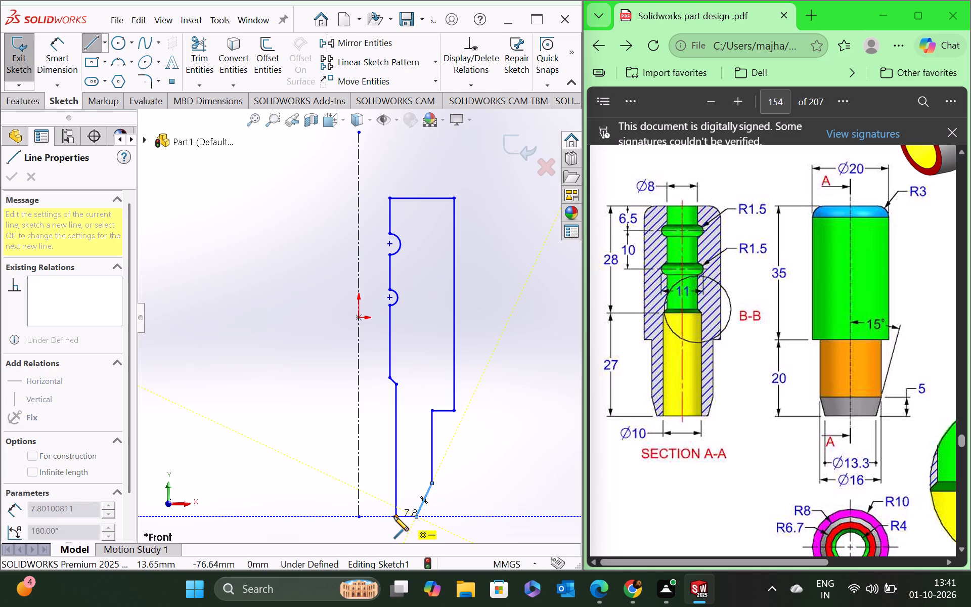
{"action": "left_click", "coordinate": [396, 516]}
{"action": "key", "text": "Escape"}
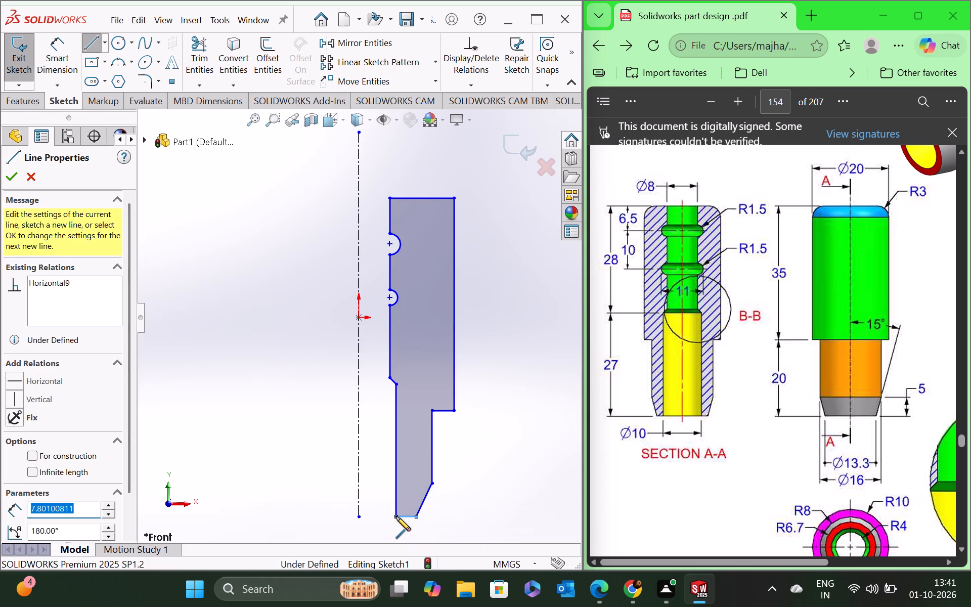
Dimension the lower inner vertical line of the profile and set its length to 27 mm.
{"action": "left_click", "coordinate": [62, 64]}
{"action": "left_click", "coordinate": [395, 487]}
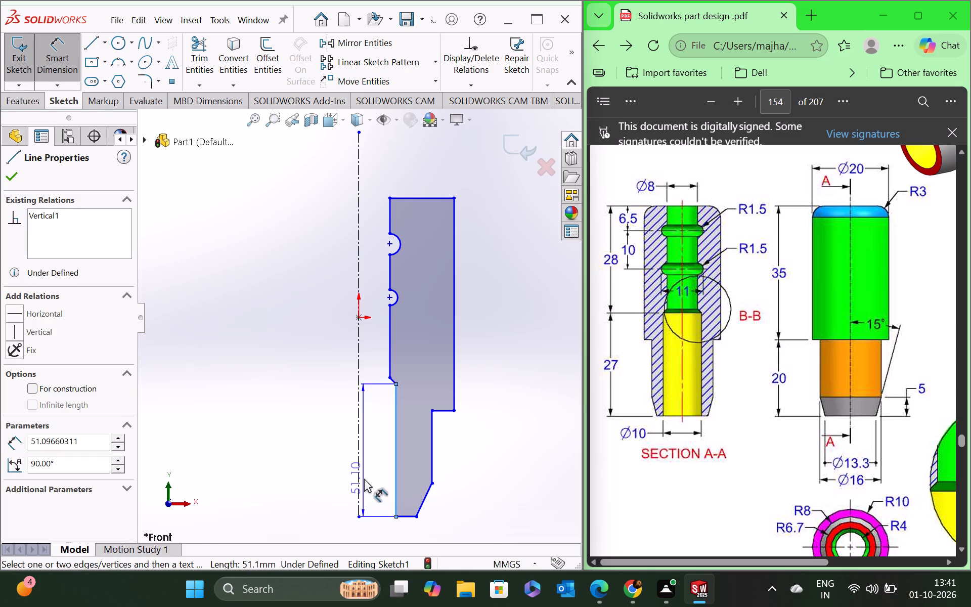
{"action": "left_click", "coordinate": [371, 482]}
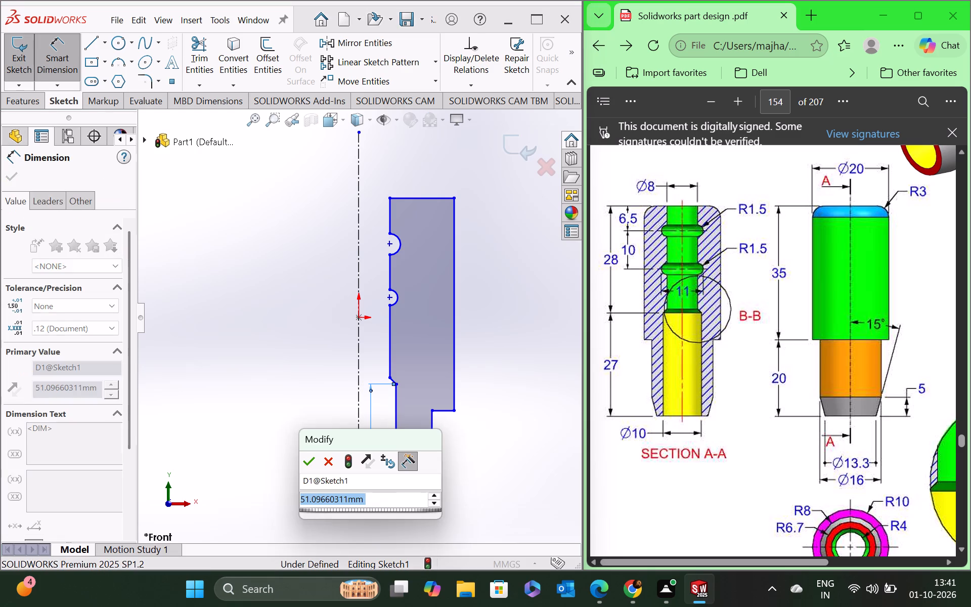
{"action": "type", "text": "27"}
{"action": "key", "text": "Return"}
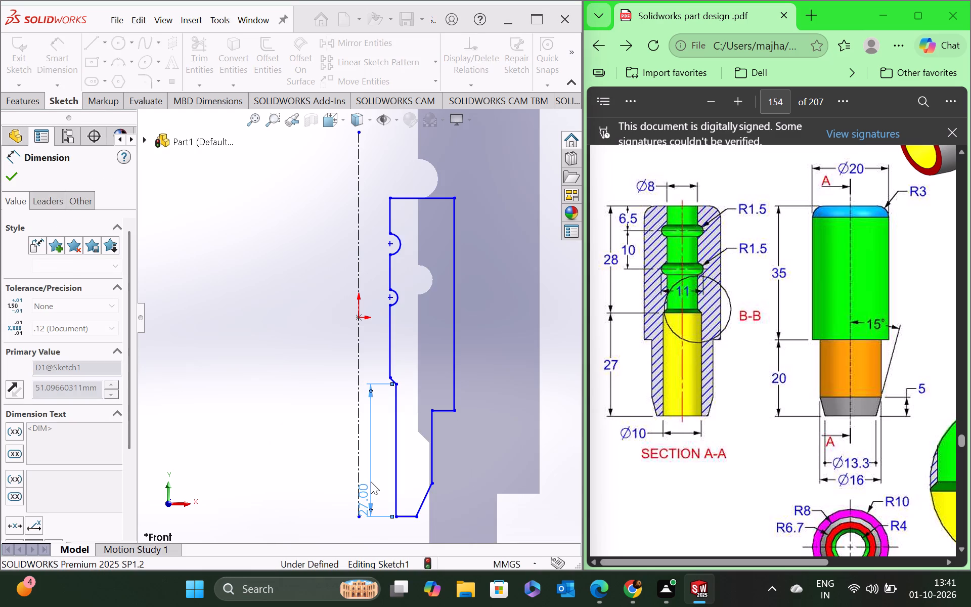
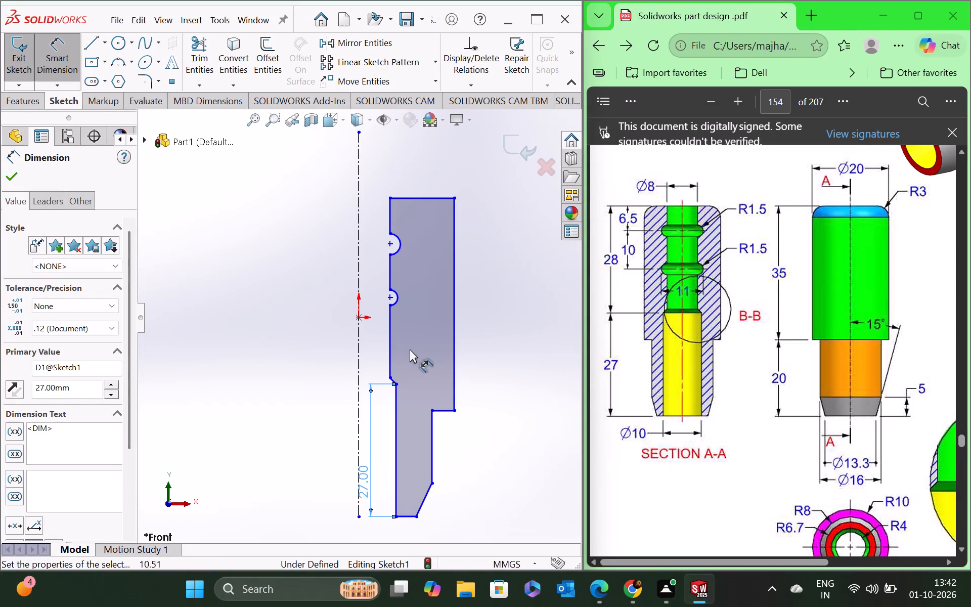
Dimension the horizontal offset between the ends of the short slanted inner line and set it to 1 mm.
{"action": "left_click", "coordinate": [396, 385]}
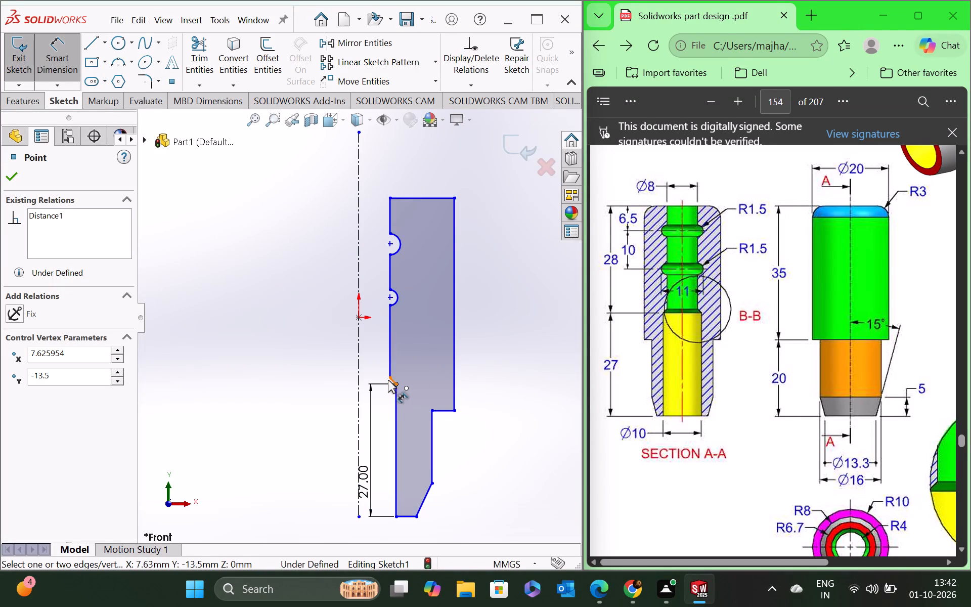
{"action": "left_click", "coordinate": [390, 377]}
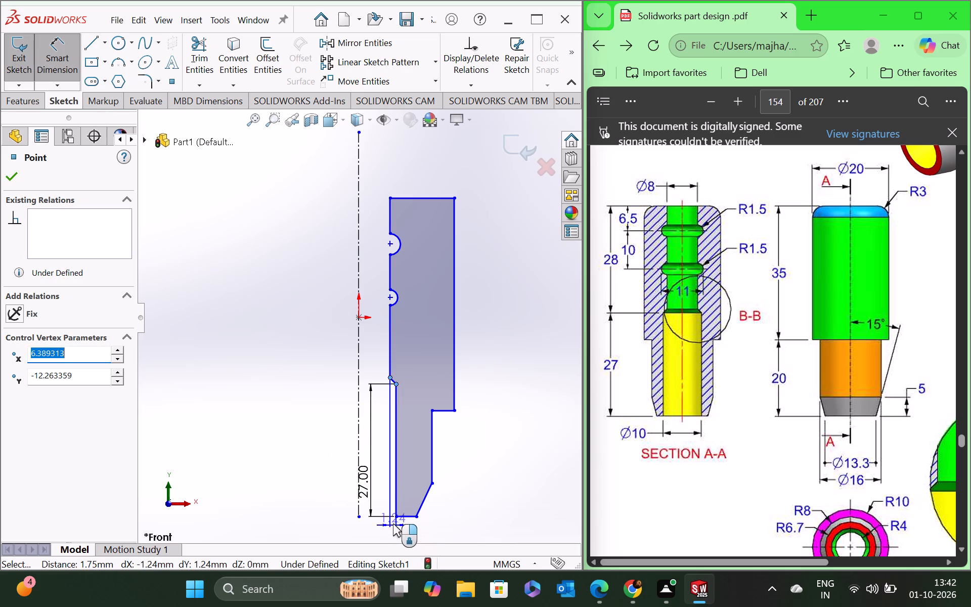
{"action": "left_click", "coordinate": [395, 524]}
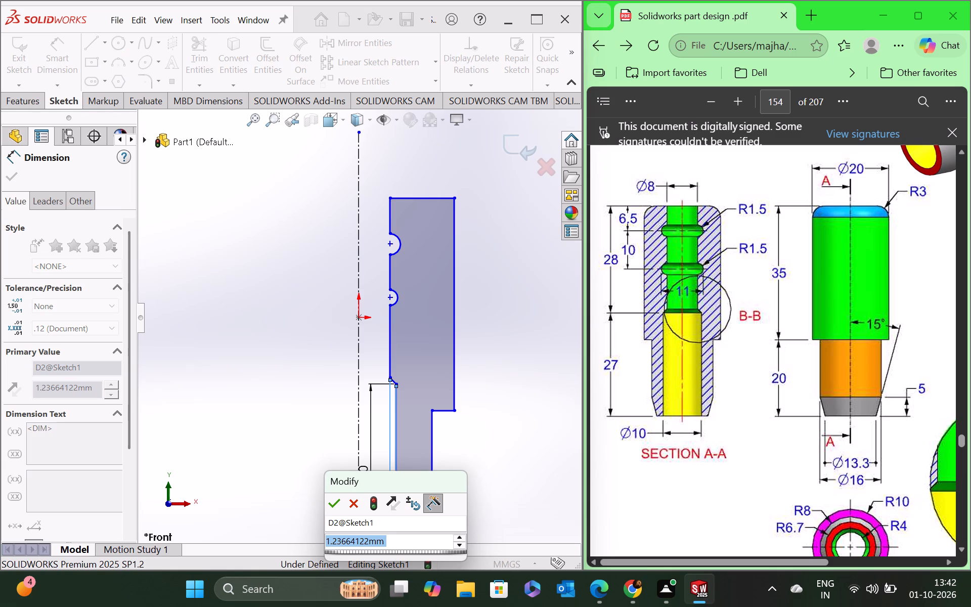
{"action": "key", "text": "1"}
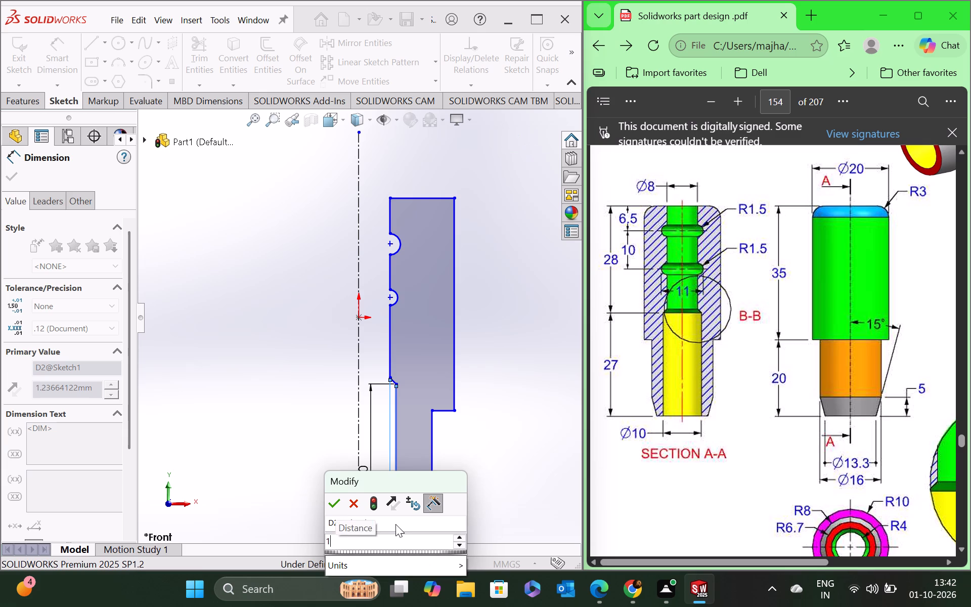
{"action": "key", "text": "Return"}
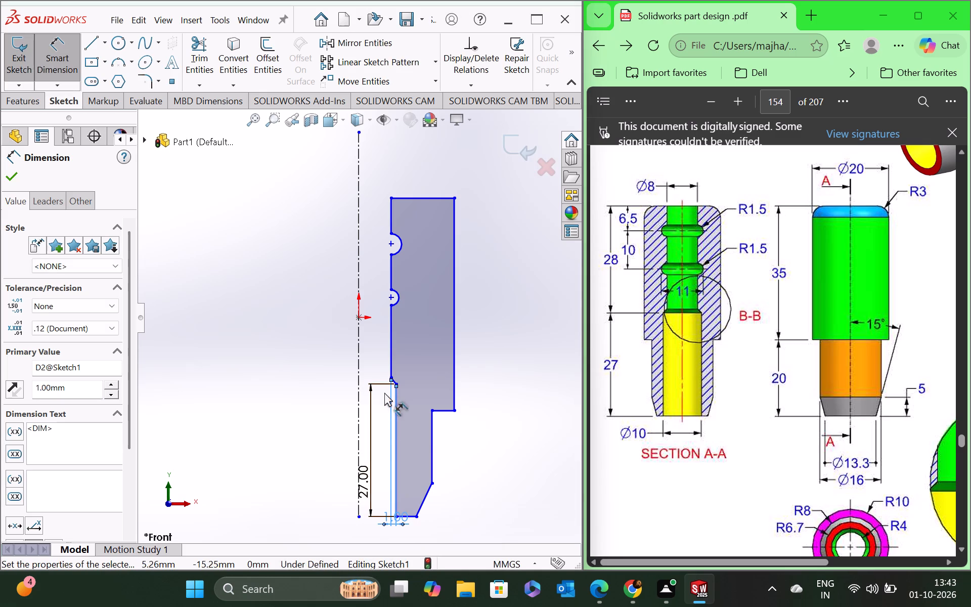
Dimension the inner vertical line between the short slanted line and the lower arc, setting its length to 9 mm.
{"action": "left_click", "coordinate": [390, 340]}
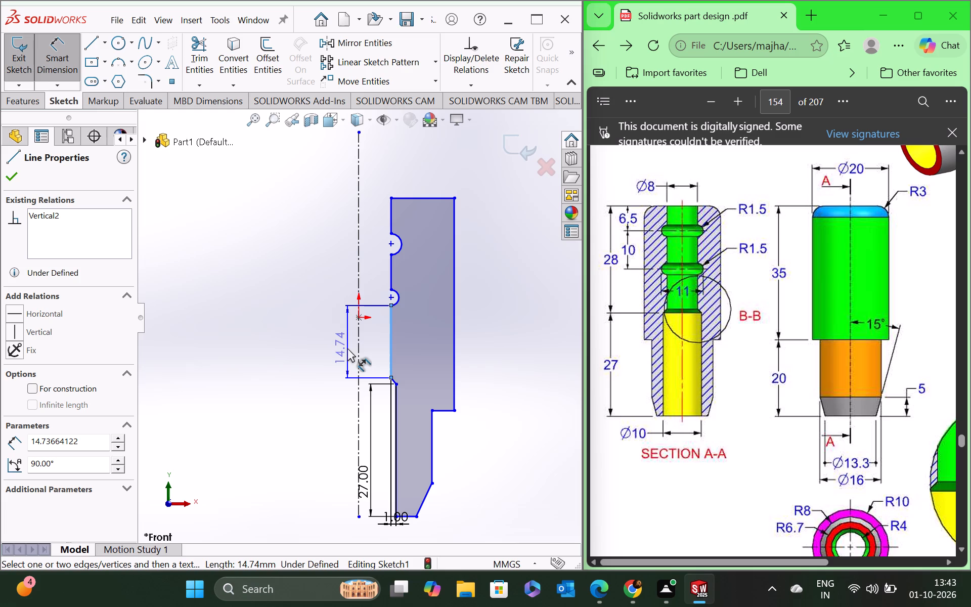
{"action": "left_click", "coordinate": [347, 348]}
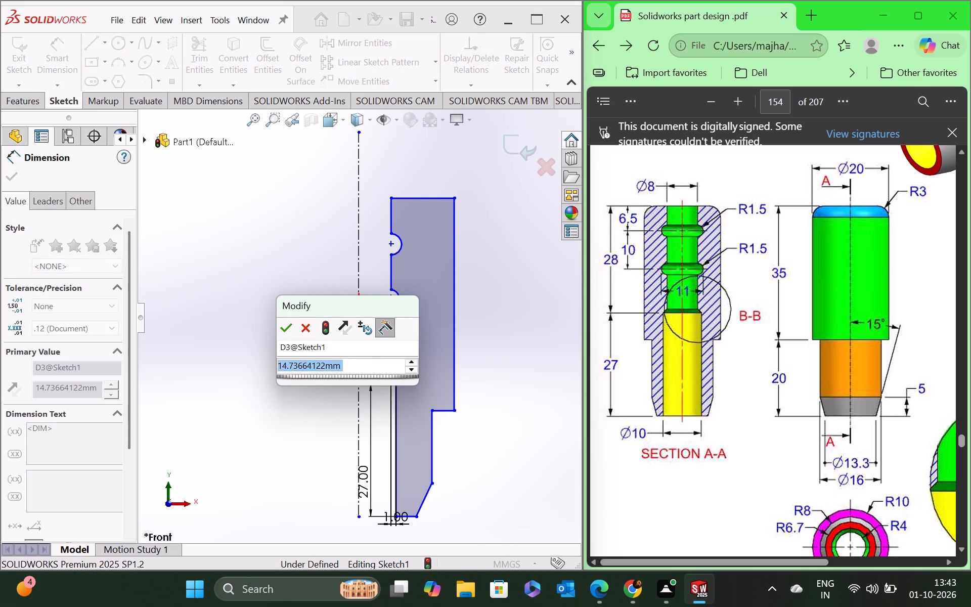
{"action": "key", "text": "9"}
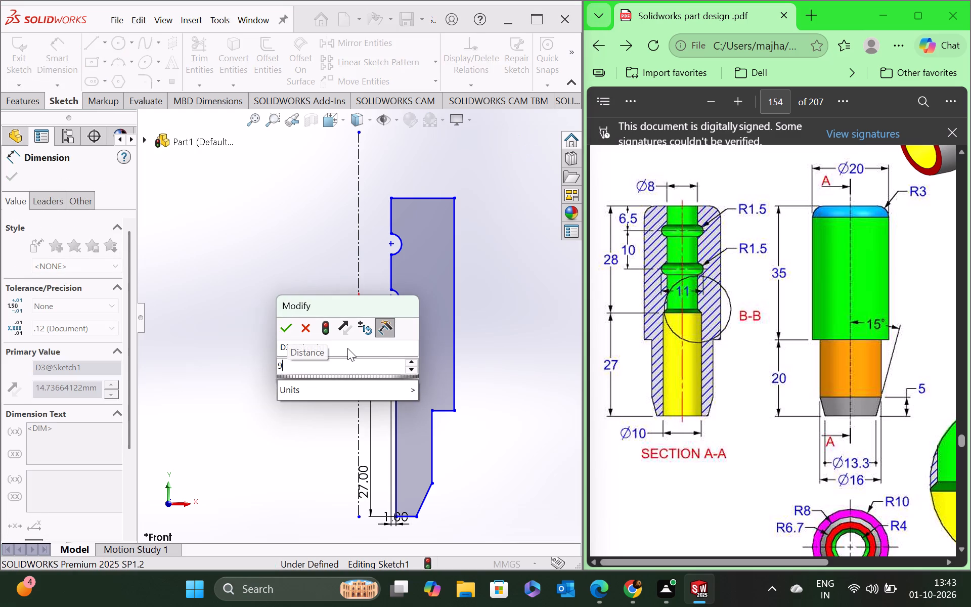
{"action": "key", "text": "Return"}
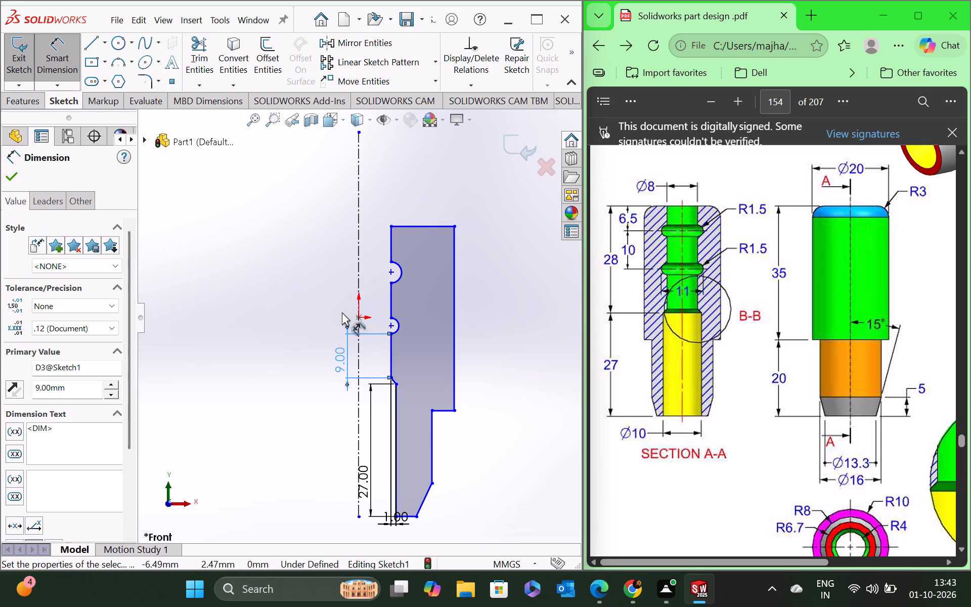
Dimension the lower groove arc on the inner side and set its radius to 1.5 mm.
{"action": "left_click", "coordinate": [398, 324]}
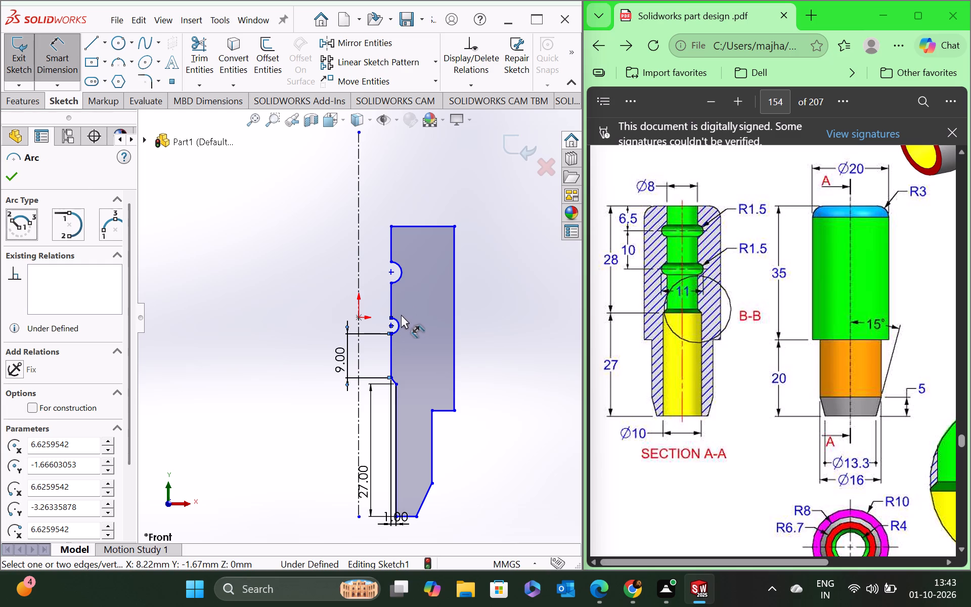
{"action": "key", "text": "Escape"}
{"action": "left_click", "coordinate": [396, 323]}
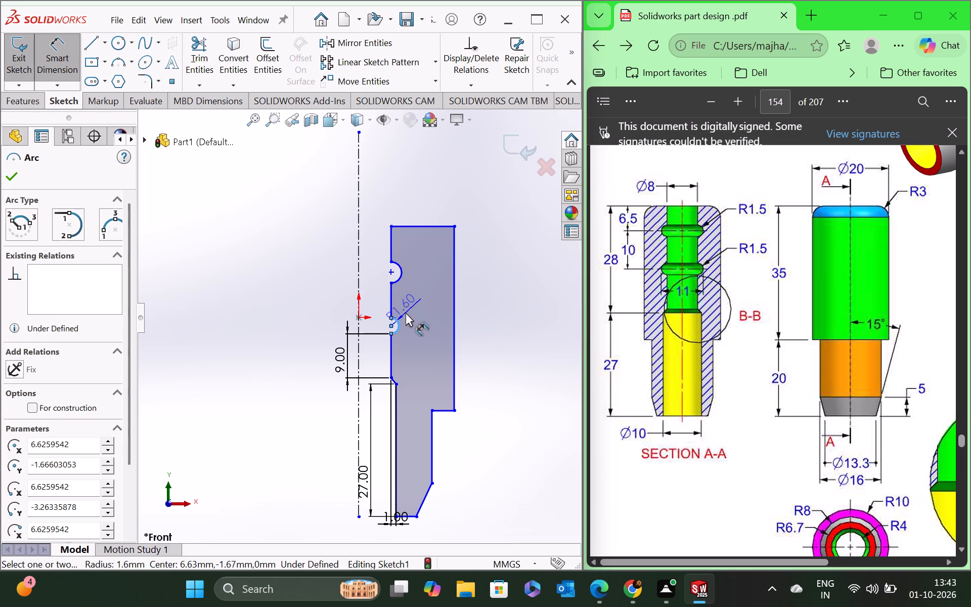
{"action": "left_click", "coordinate": [406, 313]}
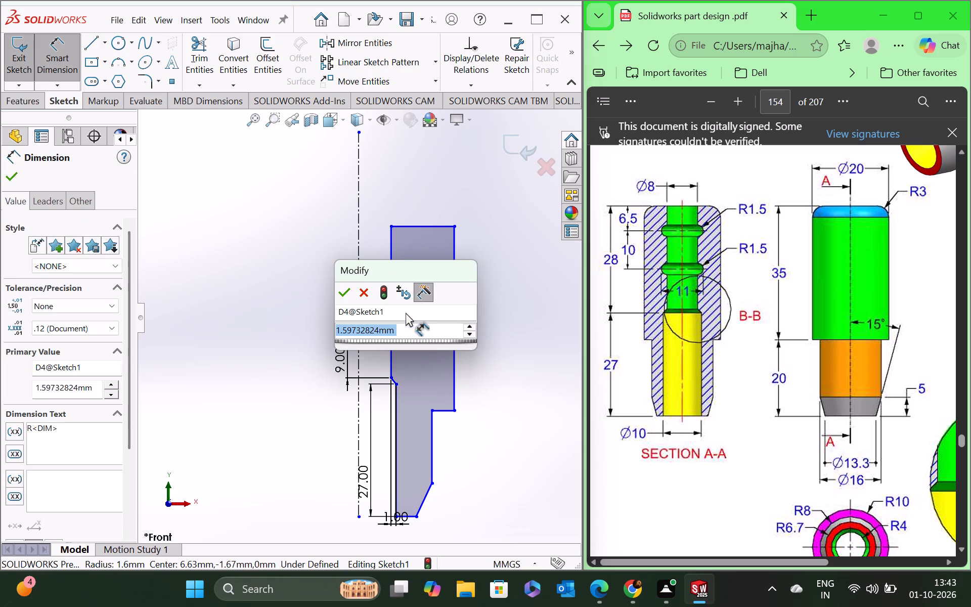
{"action": "key", "text": "1"}
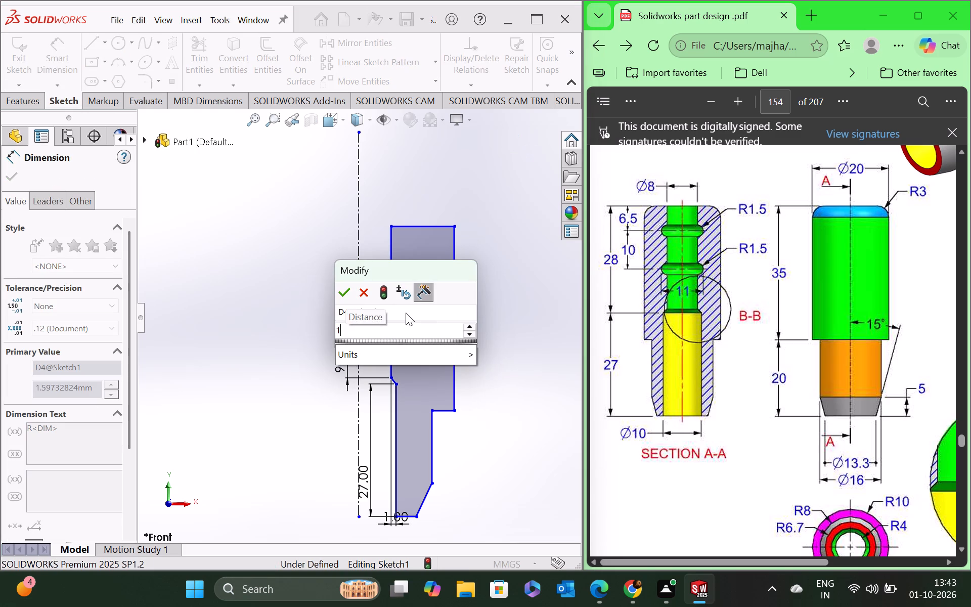
{"action": "type", "text": ".5"}
{"action": "key", "text": "Return"}
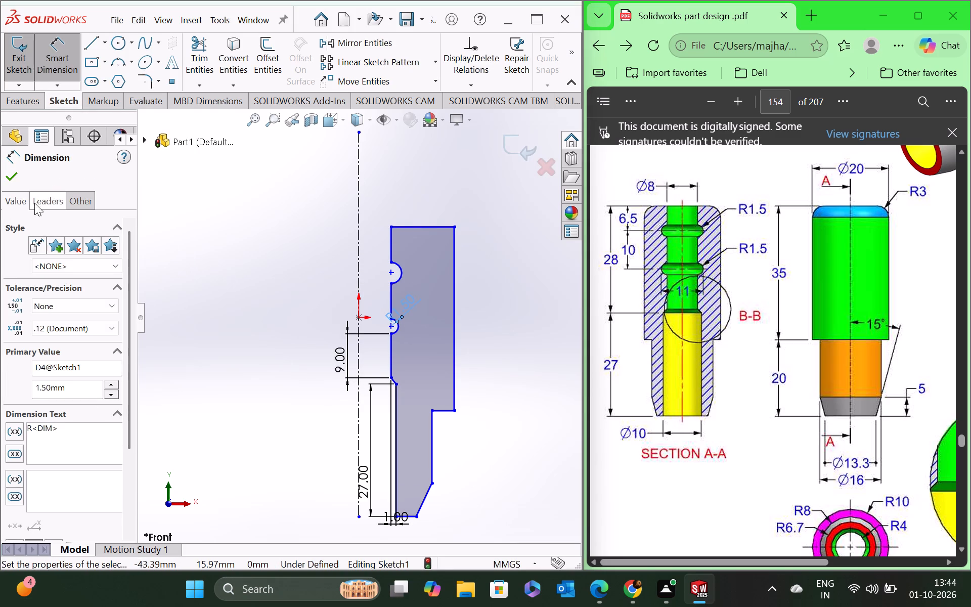
{"action": "left_click", "coordinate": [11, 179]}
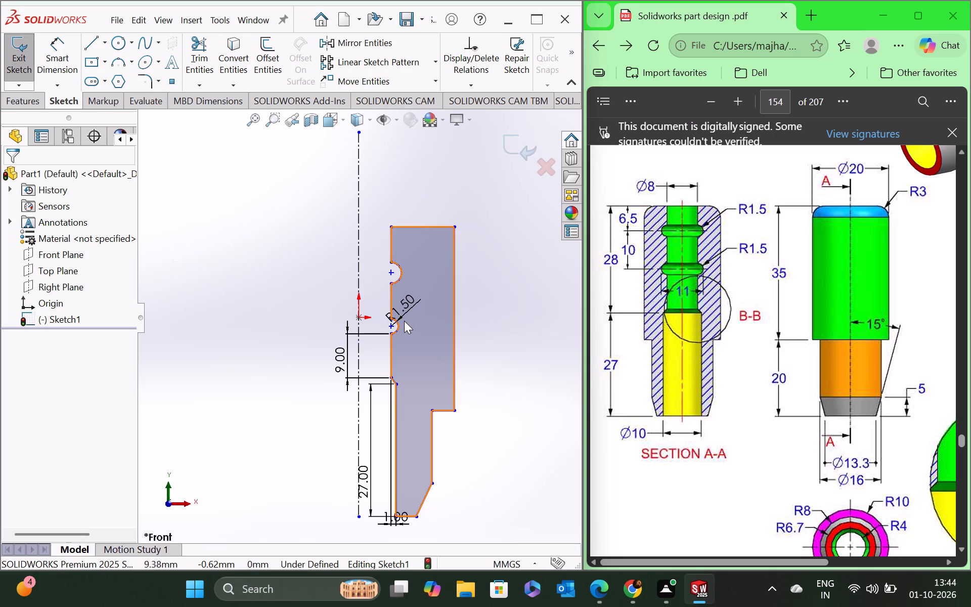
Dimension the inner vertical line between the two groove arcs and set its length to 7 mm.
{"action": "left_click", "coordinate": [59, 56]}
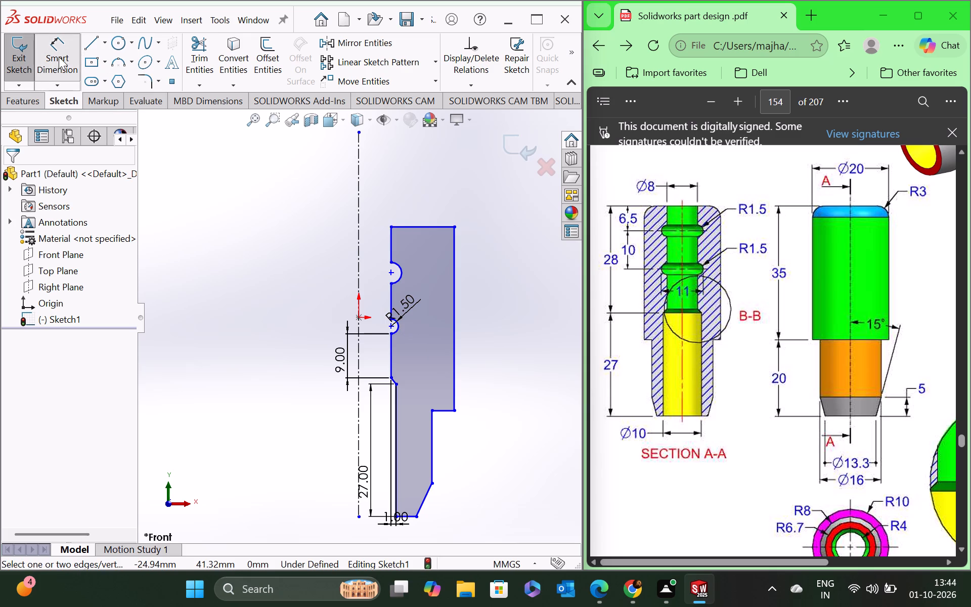
{"action": "left_click", "coordinate": [392, 294]}
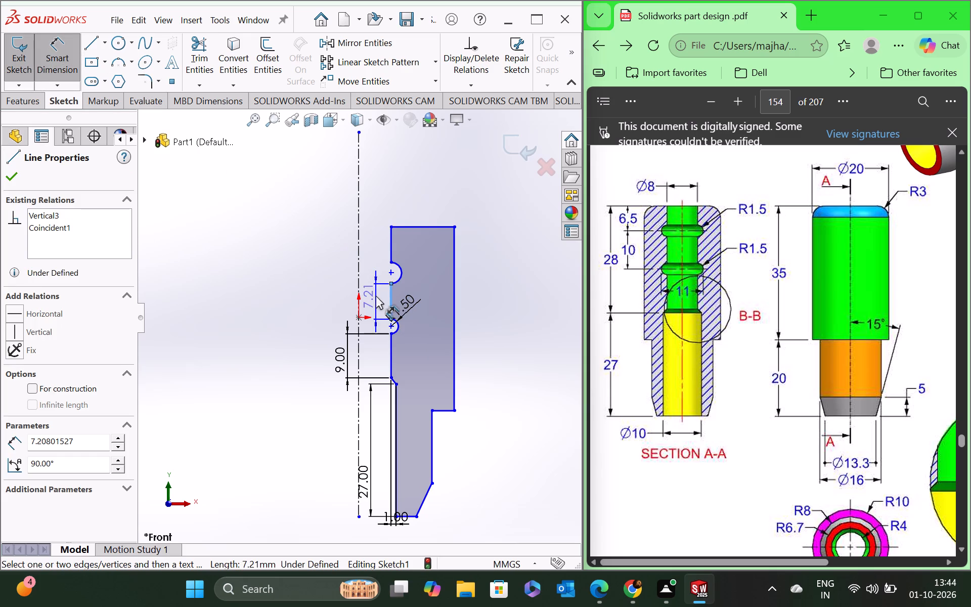
{"action": "left_click", "coordinate": [376, 295]}
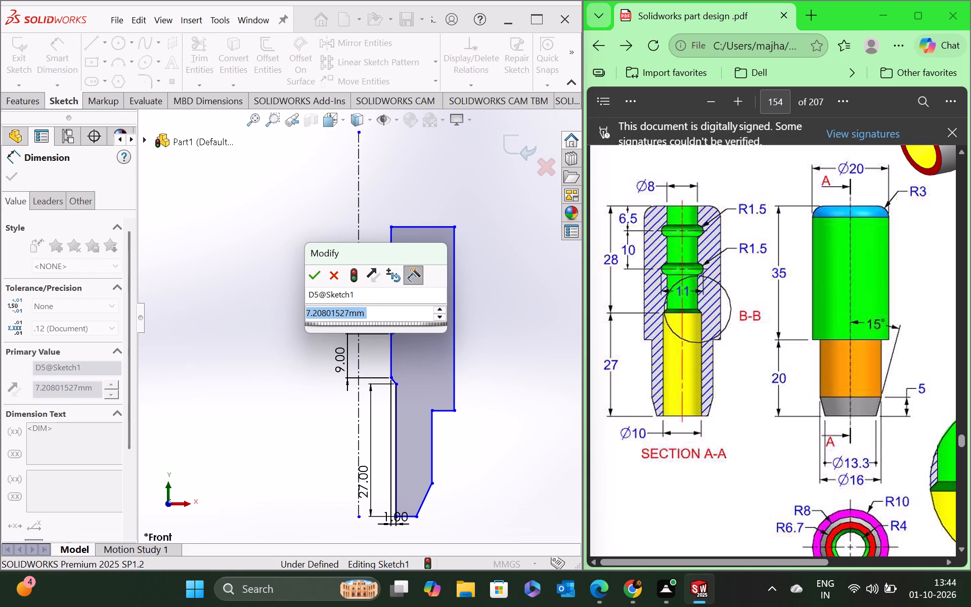
{"action": "key", "text": "7"}
{"action": "key", "text": "Return"}
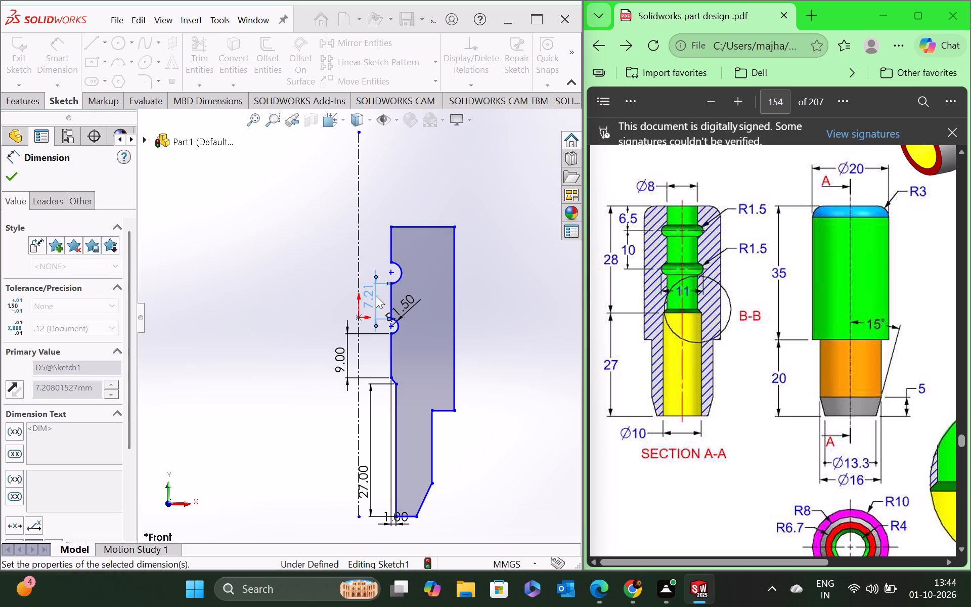
Dimension the inner vertical line above the upper groove arc and set its length to 5 mm.
{"action": "left_click", "coordinate": [392, 239]}
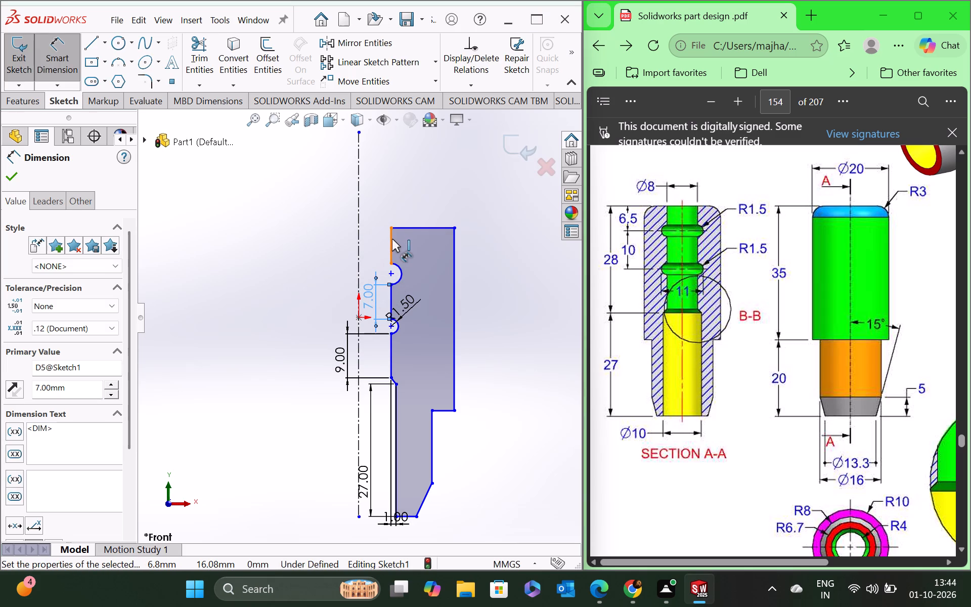
{"action": "left_click", "coordinate": [364, 247]}
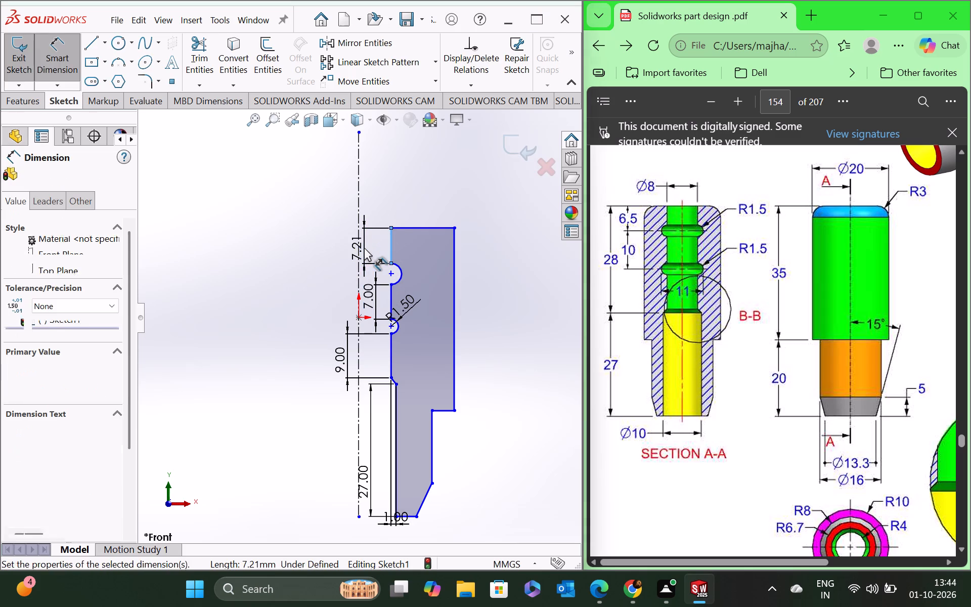
{"action": "key", "text": "5"}
{"action": "key", "text": "Return"}
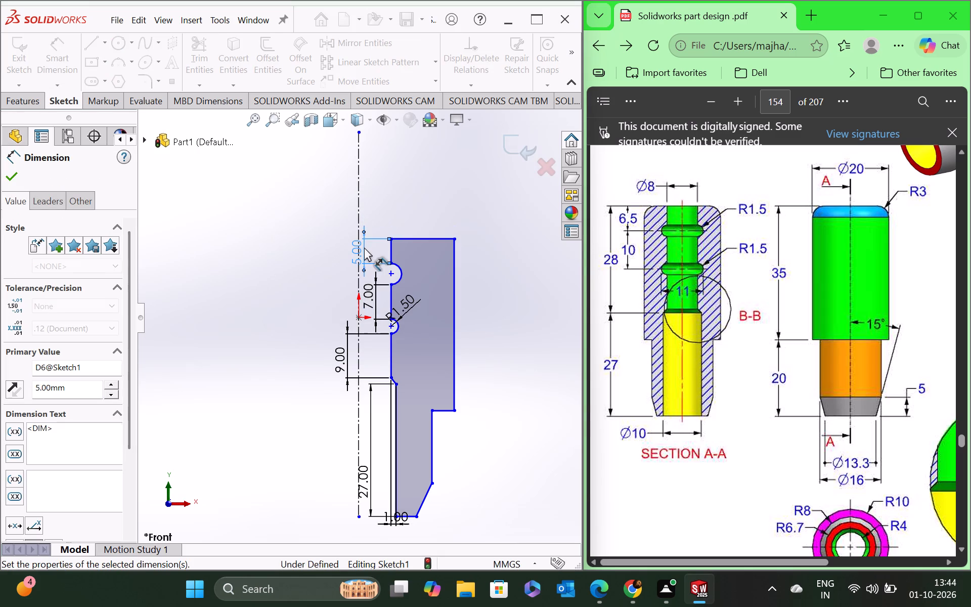
{"action": "left_click", "coordinate": [13, 181]}
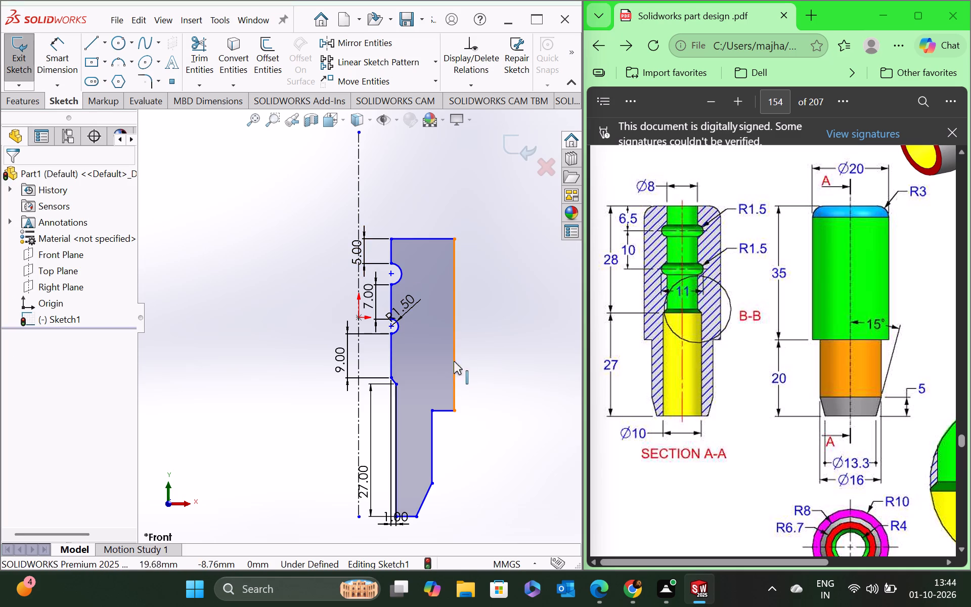
Add an Equal relation between the lower and upper groove arcs.
{"action": "left_click", "coordinate": [399, 324], "text": "ctrl"}
{"action": "left_click", "coordinate": [402, 279], "text": "ctrl"}
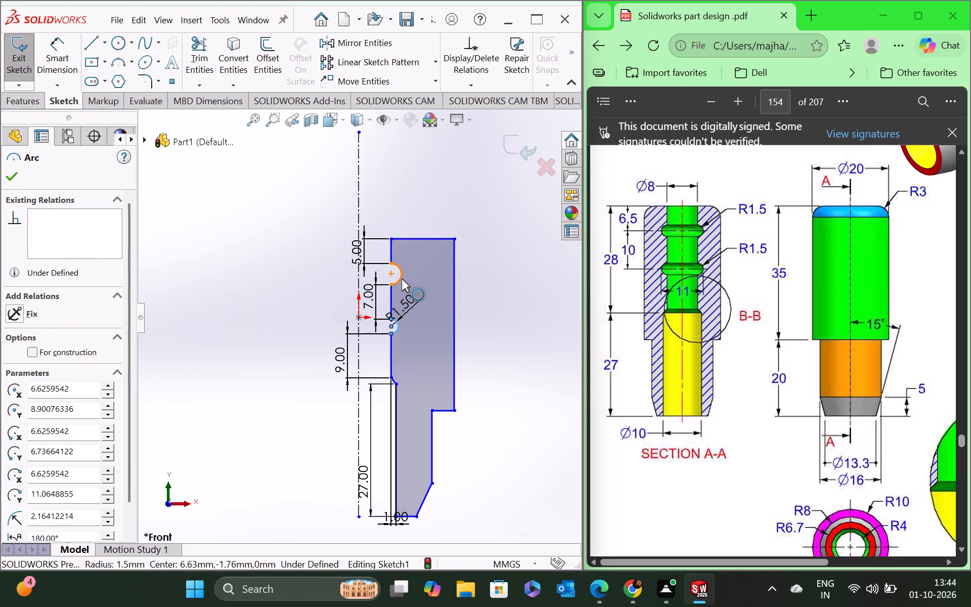
{"action": "left_click", "coordinate": [31, 429]}
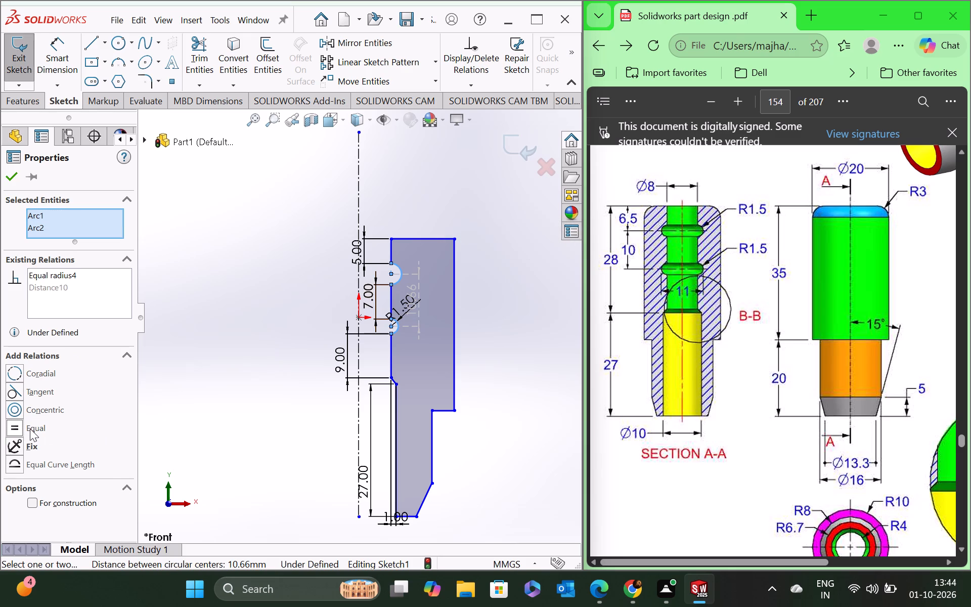
{"action": "left_click", "coordinate": [11, 173]}
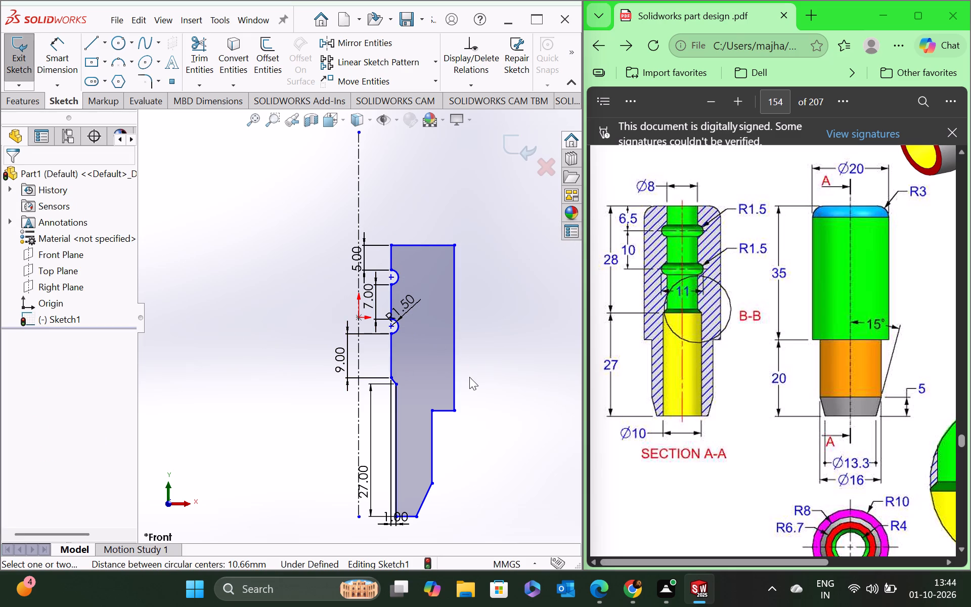
Apply a 3 mm sketch fillet to the profile's outer top corner.
{"action": "scroll", "coordinate": [472, 379], "scroll_direction": "down", "scroll_amount": 1}
{"action": "scroll", "coordinate": [447, 444], "scroll_direction": "up", "scroll_amount": 1}
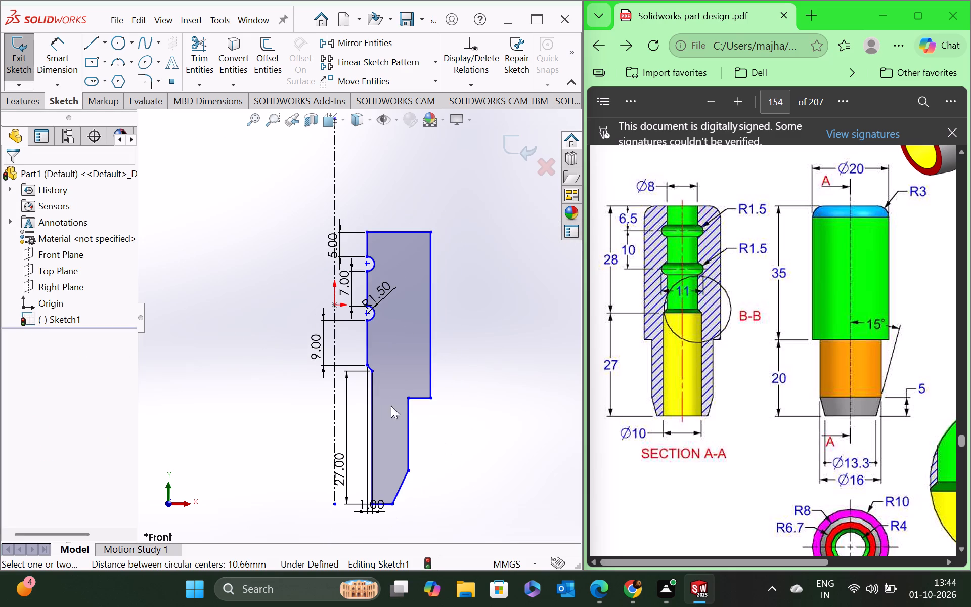
{"action": "scroll", "coordinate": [402, 311], "scroll_direction": "down", "scroll_amount": 1}
{"action": "left_click", "coordinate": [143, 80]}
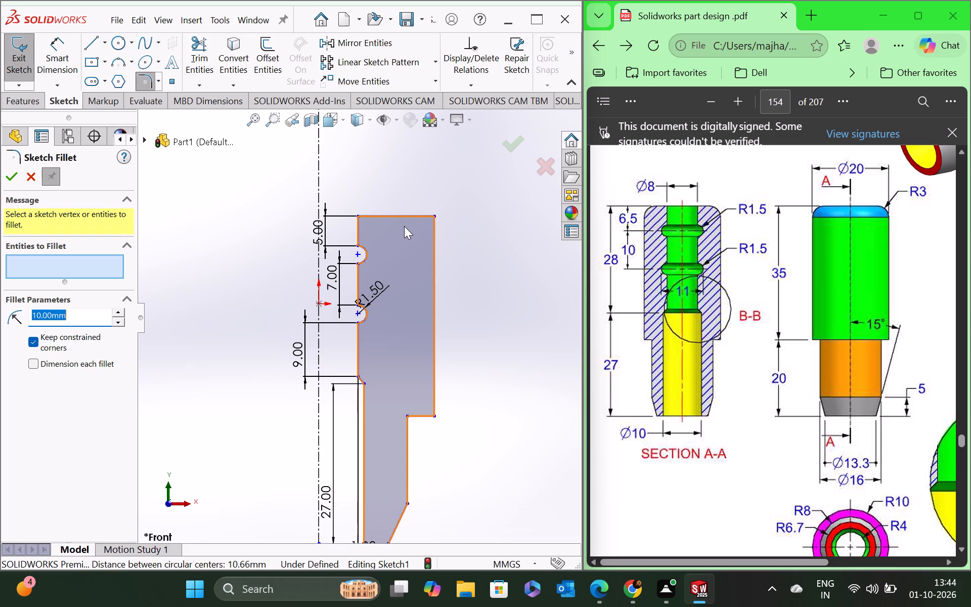
{"action": "left_click", "coordinate": [65, 317]}
{"action": "left_click_drag", "start_coordinate": [64, 315], "coordinate": [7, 319]}
{"action": "key", "text": "3"}
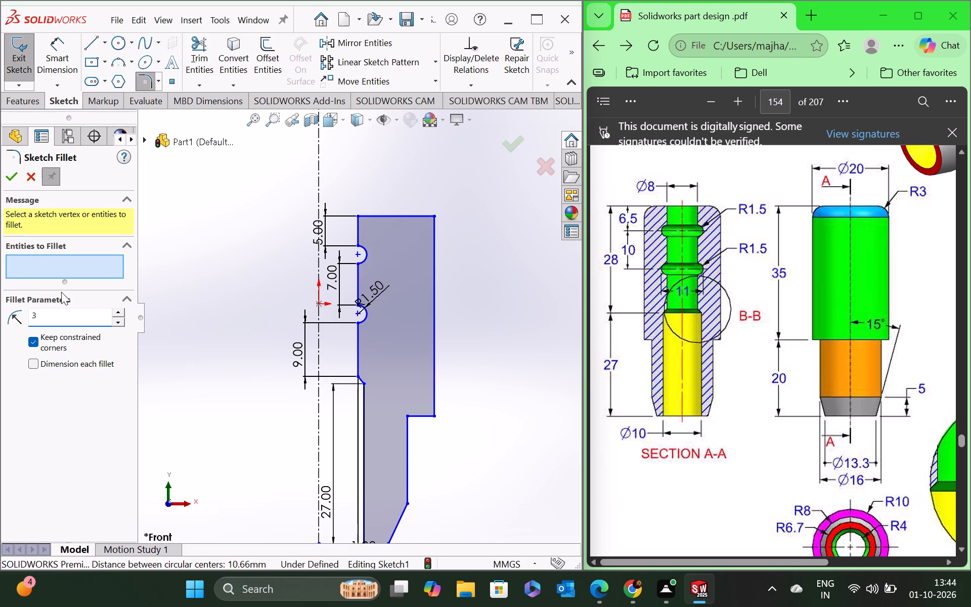
{"action": "left_click", "coordinate": [434, 215]}
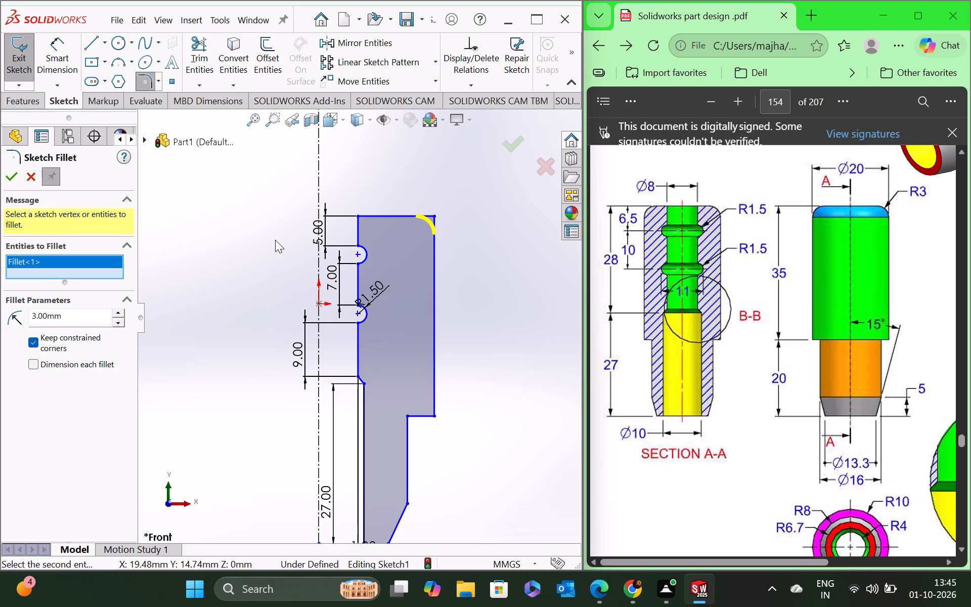
{"action": "left_click", "coordinate": [18, 176]}
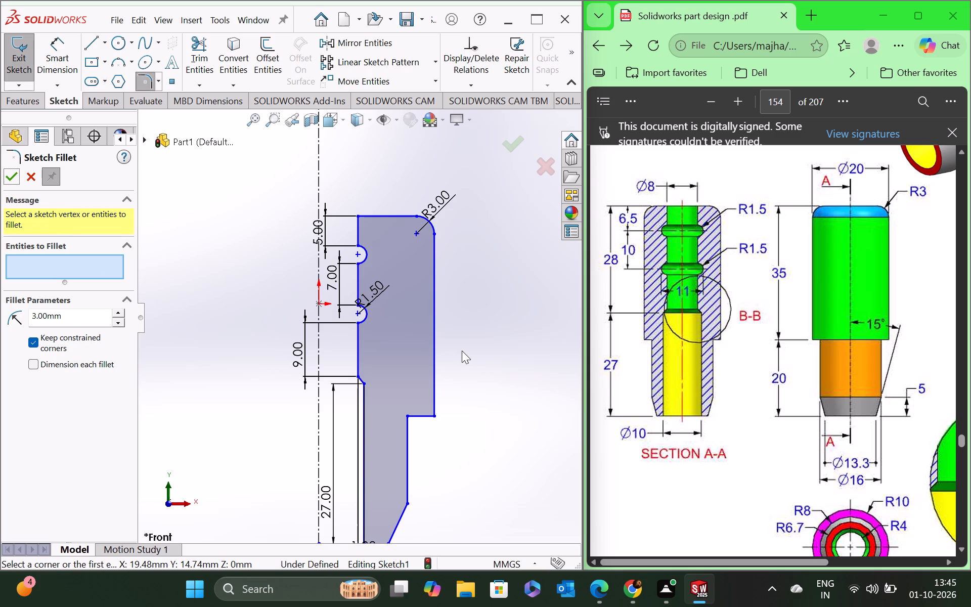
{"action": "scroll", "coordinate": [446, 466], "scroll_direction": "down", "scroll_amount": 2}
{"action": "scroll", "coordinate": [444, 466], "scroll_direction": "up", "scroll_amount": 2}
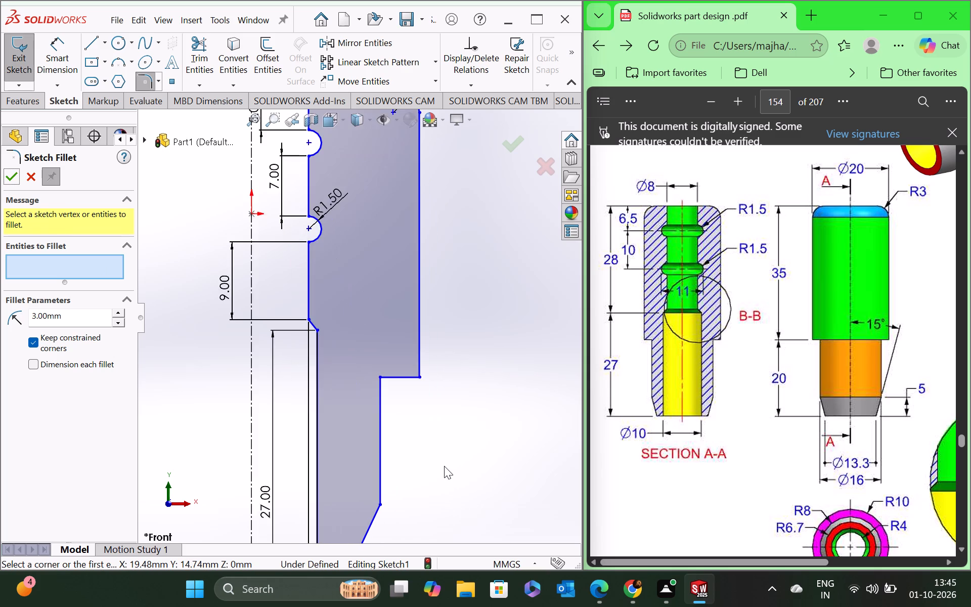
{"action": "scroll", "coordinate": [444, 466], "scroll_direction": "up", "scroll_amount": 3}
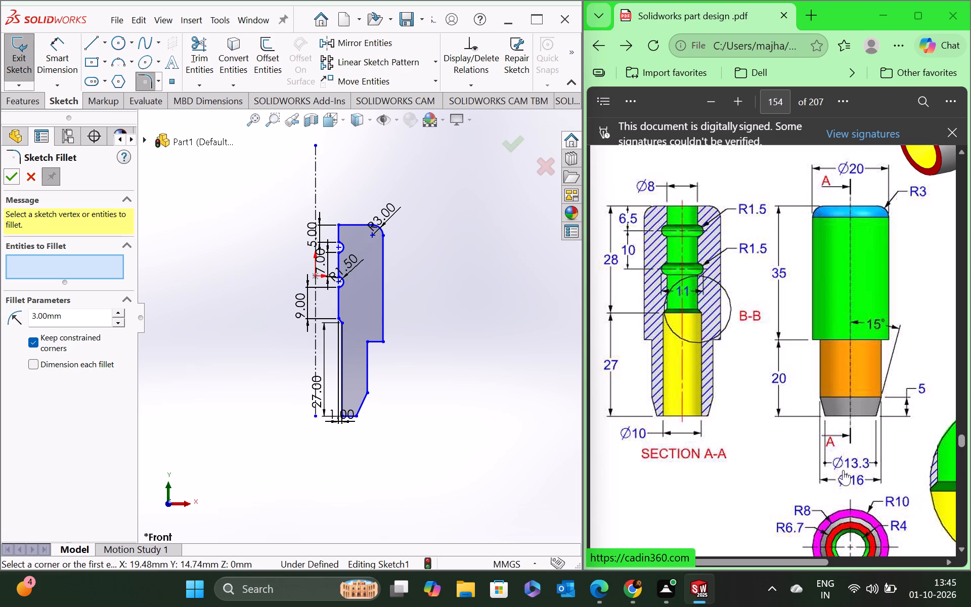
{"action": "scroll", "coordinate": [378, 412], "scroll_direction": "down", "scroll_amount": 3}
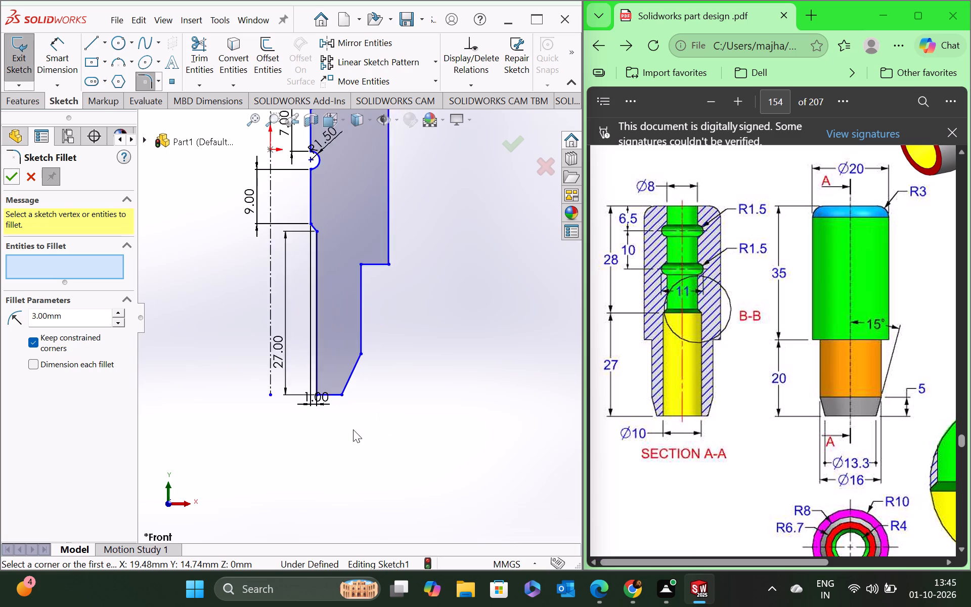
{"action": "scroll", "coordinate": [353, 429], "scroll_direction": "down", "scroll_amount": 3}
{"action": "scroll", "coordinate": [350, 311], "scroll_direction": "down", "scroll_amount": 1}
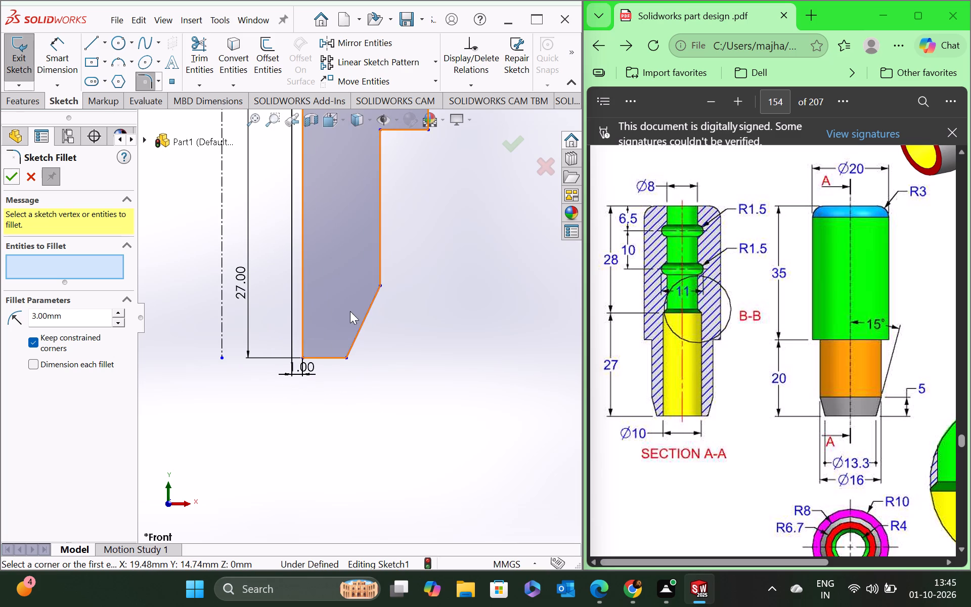
Dimension the profile's bottom horizontal line and set its length to 6.65 mm.
{"action": "scroll", "coordinate": [344, 320], "scroll_direction": "down", "scroll_amount": 1}
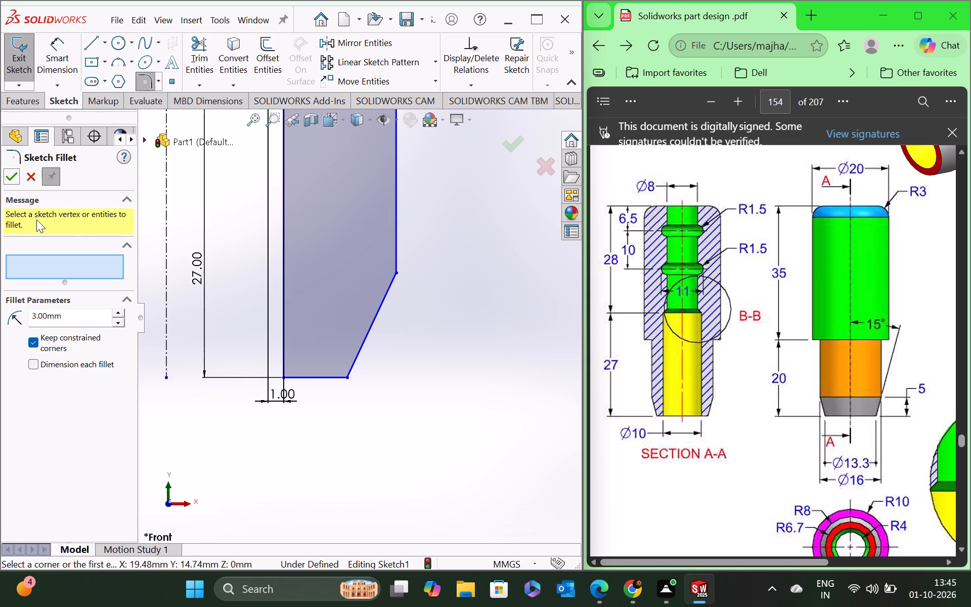
{"action": "left_click", "coordinate": [69, 63]}
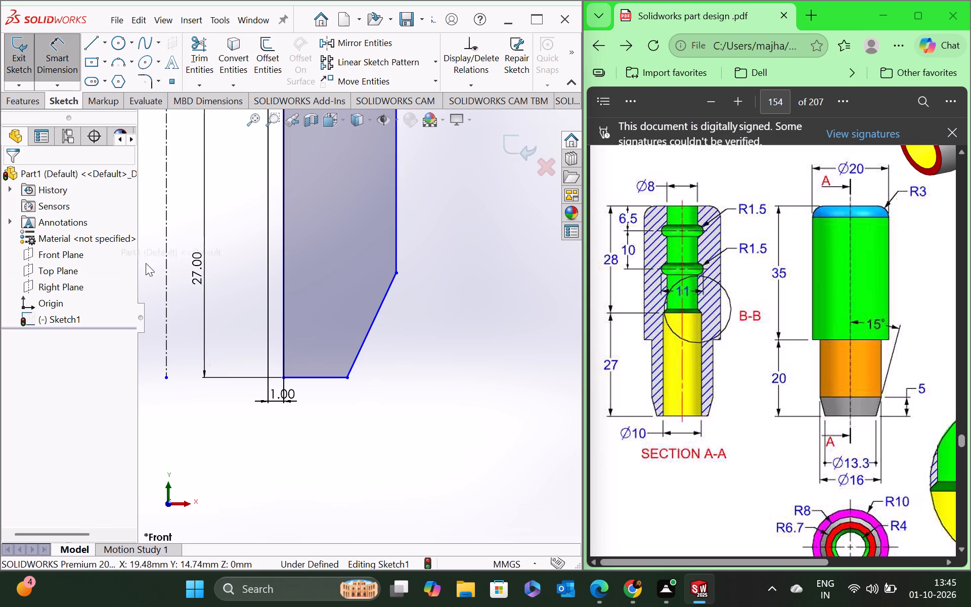
{"action": "left_click", "coordinate": [325, 378]}
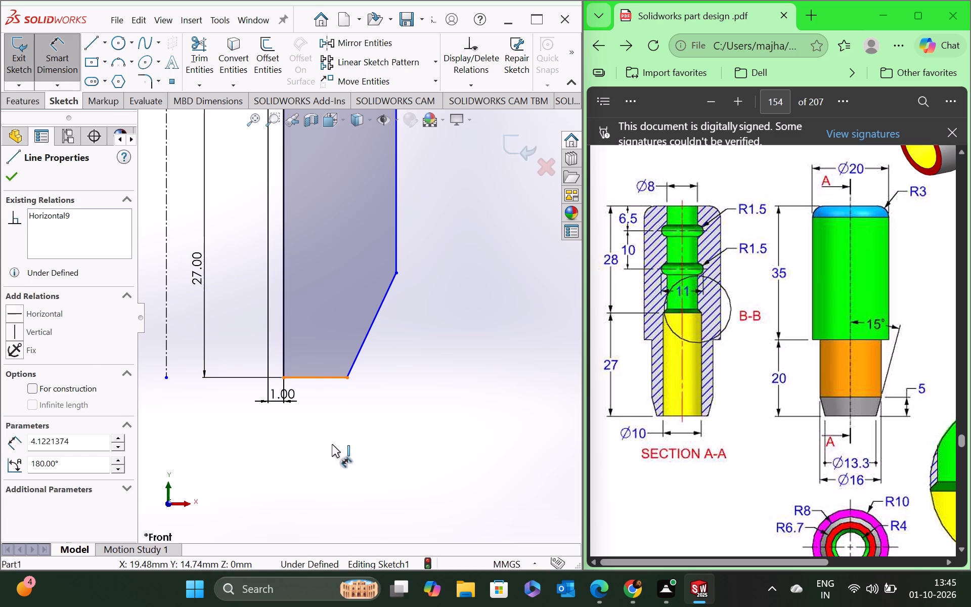
{"action": "left_click", "coordinate": [332, 456]}
{"action": "key", "text": "6"}
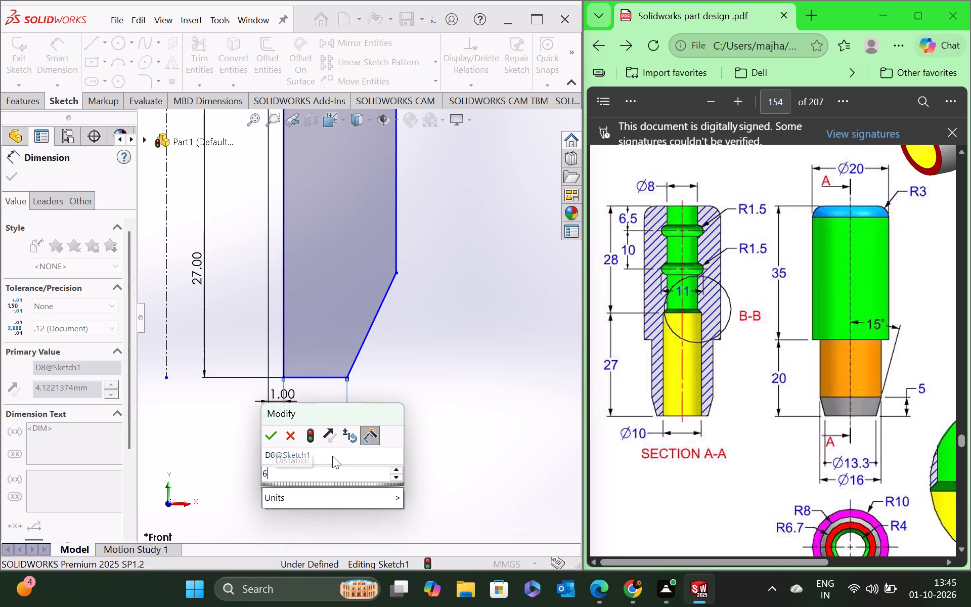
{"action": "type", "text": ".65"}
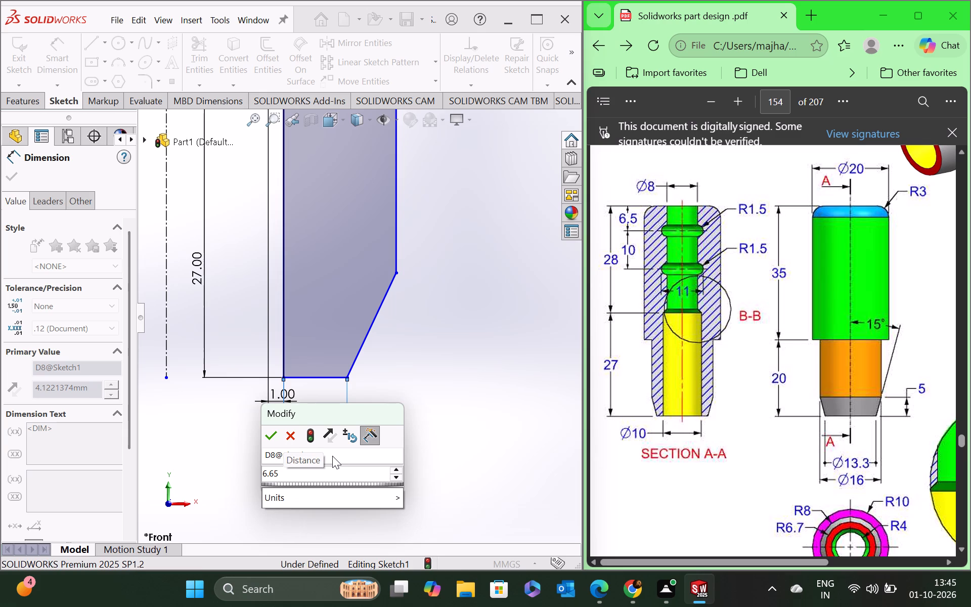
{"action": "key", "text": "Return"}
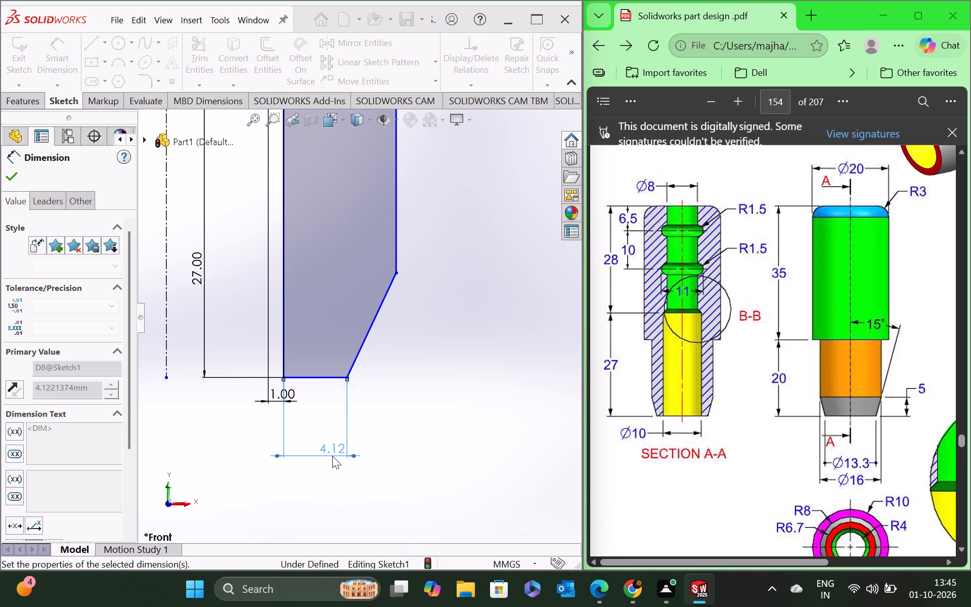
Set the bottom horizontal line's length dimension to 1.65 mm.
{"action": "scroll", "coordinate": [413, 411], "scroll_direction": "down", "scroll_amount": 3}
{"action": "scroll", "coordinate": [413, 411], "scroll_direction": "up", "scroll_amount": 4}
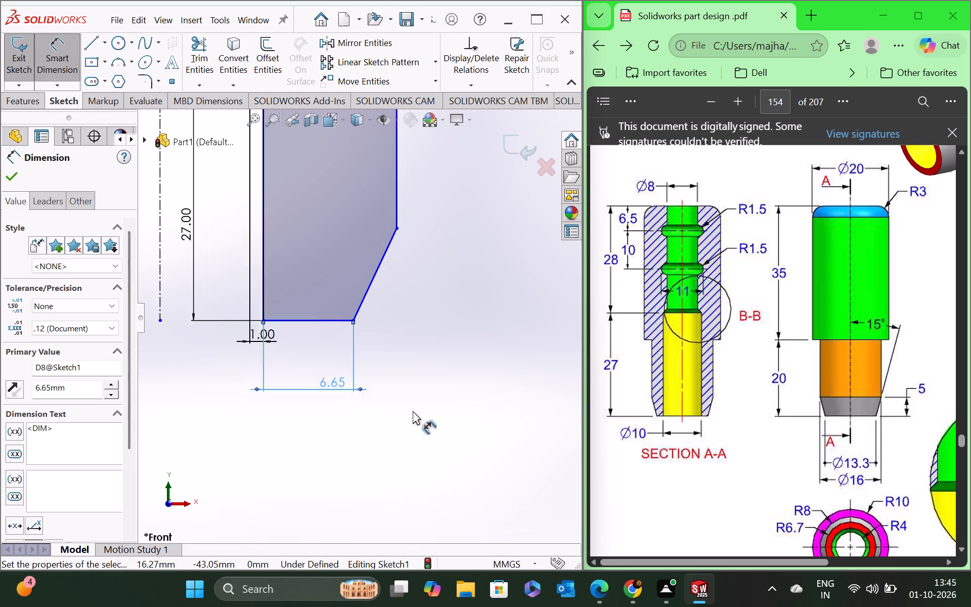
{"action": "scroll", "coordinate": [413, 411], "scroll_direction": "up", "scroll_amount": 5}
{"action": "scroll", "coordinate": [377, 307], "scroll_direction": "up", "scroll_amount": 2}
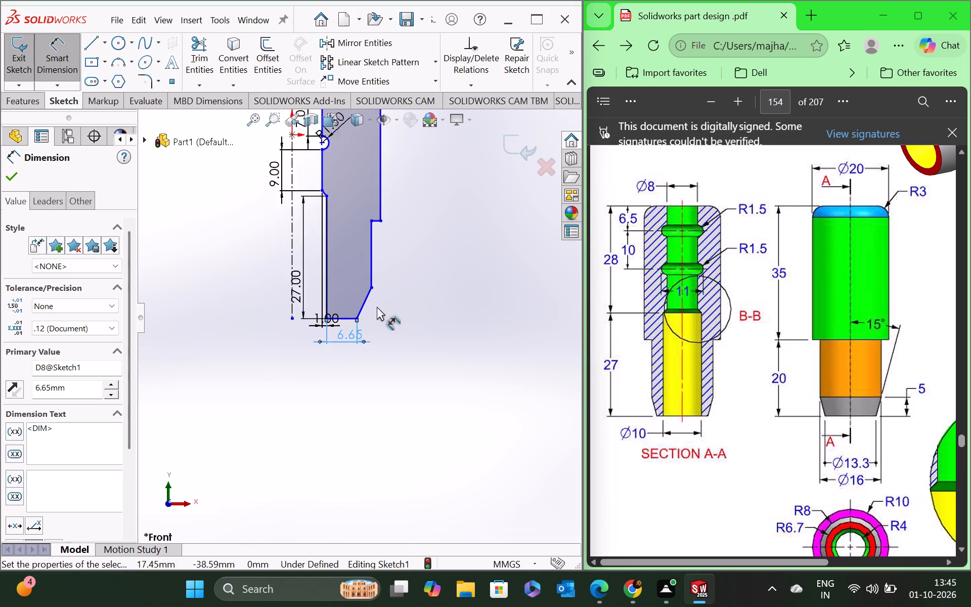
{"action": "scroll", "coordinate": [377, 307], "scroll_direction": "up", "scroll_amount": 3}
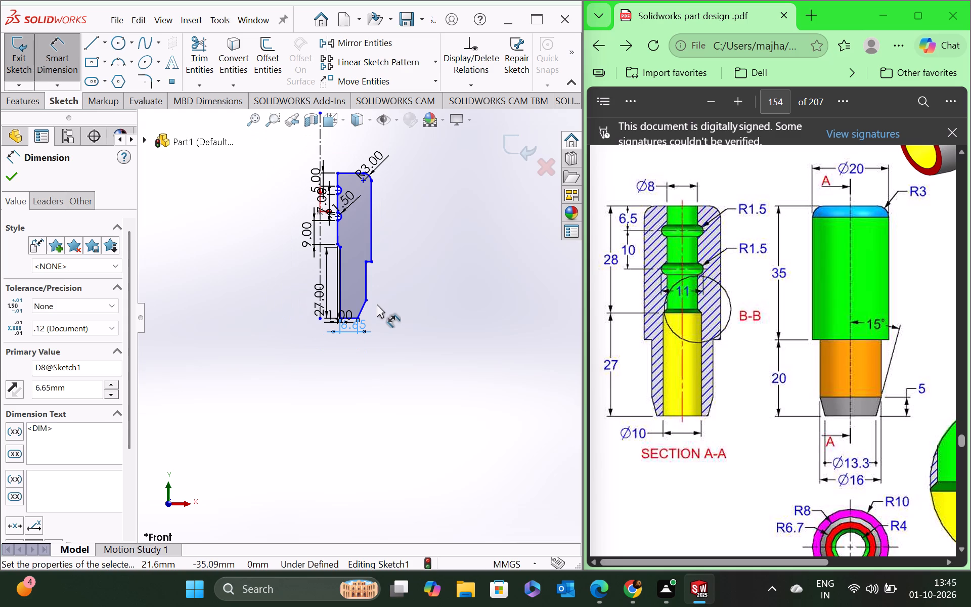
{"action": "scroll", "coordinate": [377, 303], "scroll_direction": "down", "scroll_amount": 6}
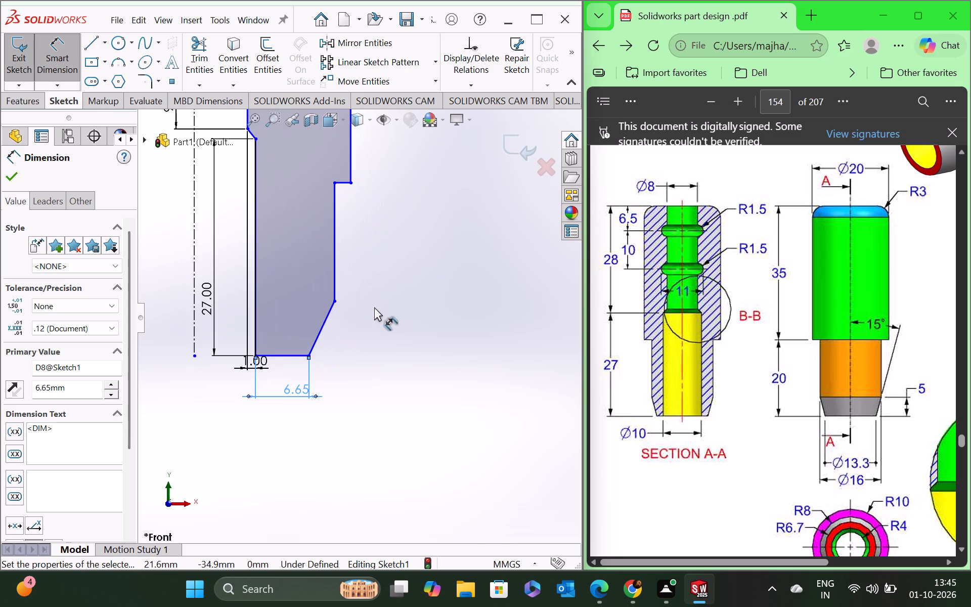
{"action": "scroll", "coordinate": [223, 381], "scroll_direction": "up", "scroll_amount": 3}
{"action": "scroll", "coordinate": [264, 354], "scroll_direction": "down", "scroll_amount": 3}
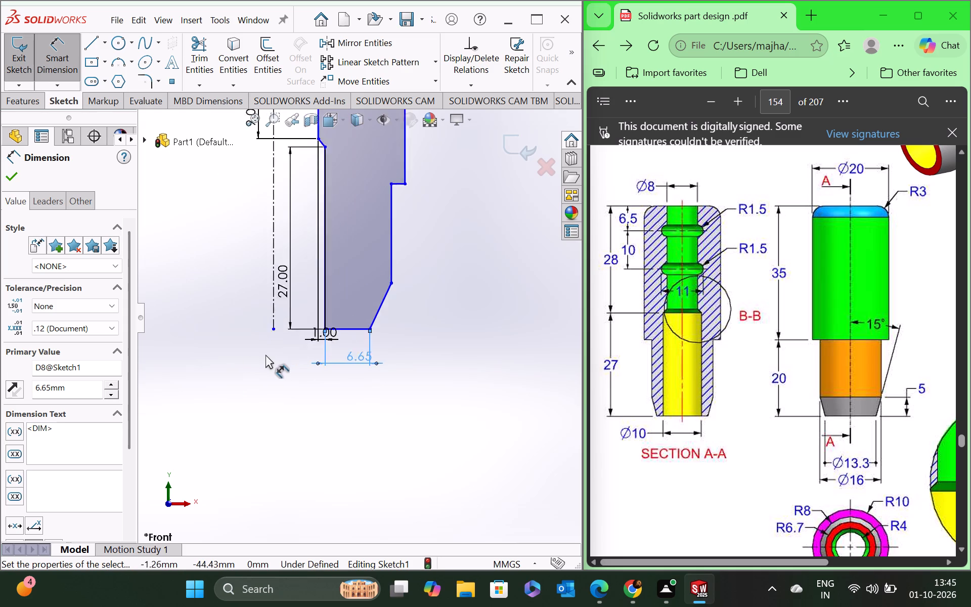
{"action": "double_click", "coordinate": [377, 356]}
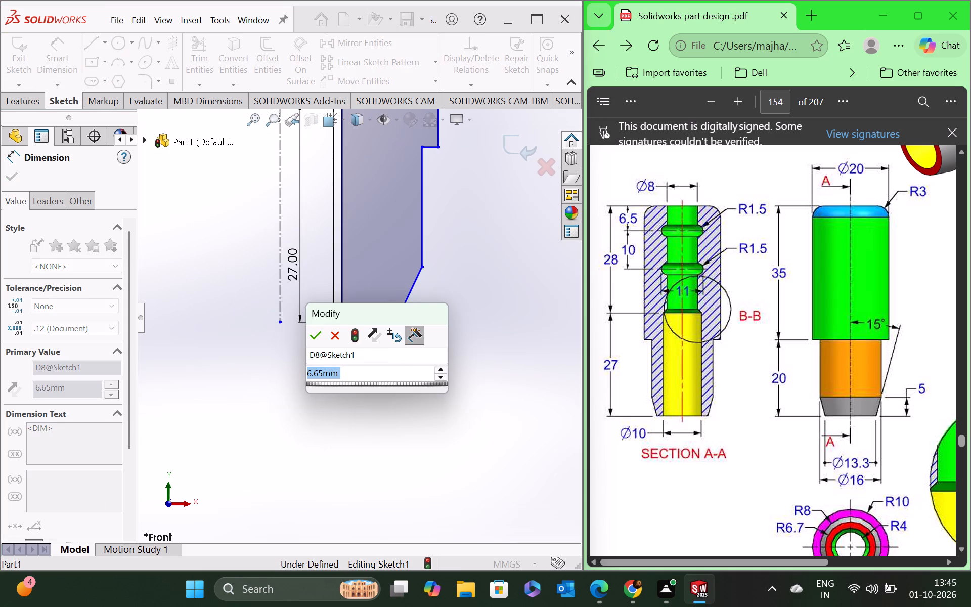
{"action": "key", "text": "1"}
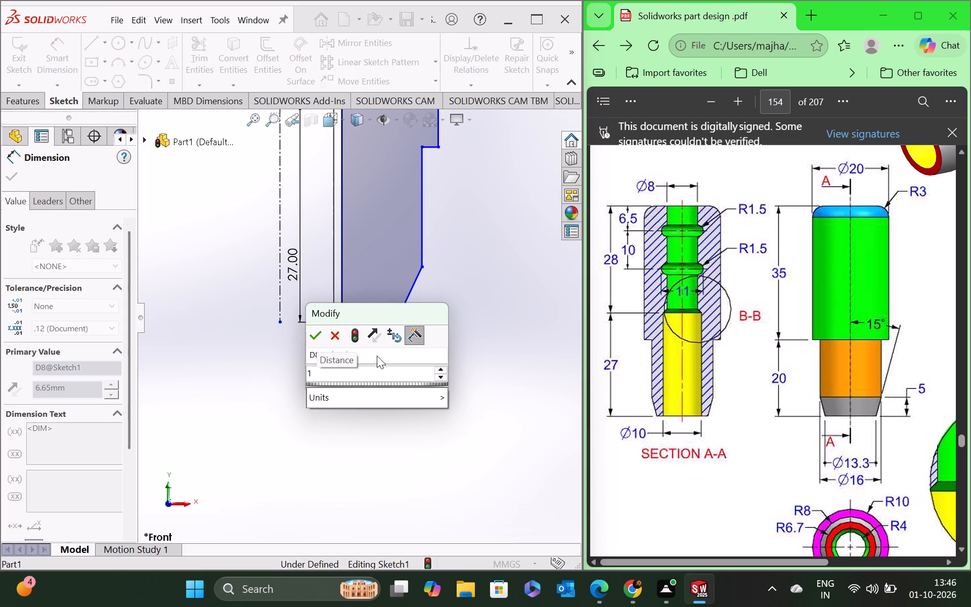
{"action": "key", "text": "period"}
{"action": "type", "text": "65"}
{"action": "key", "text": "Return"}
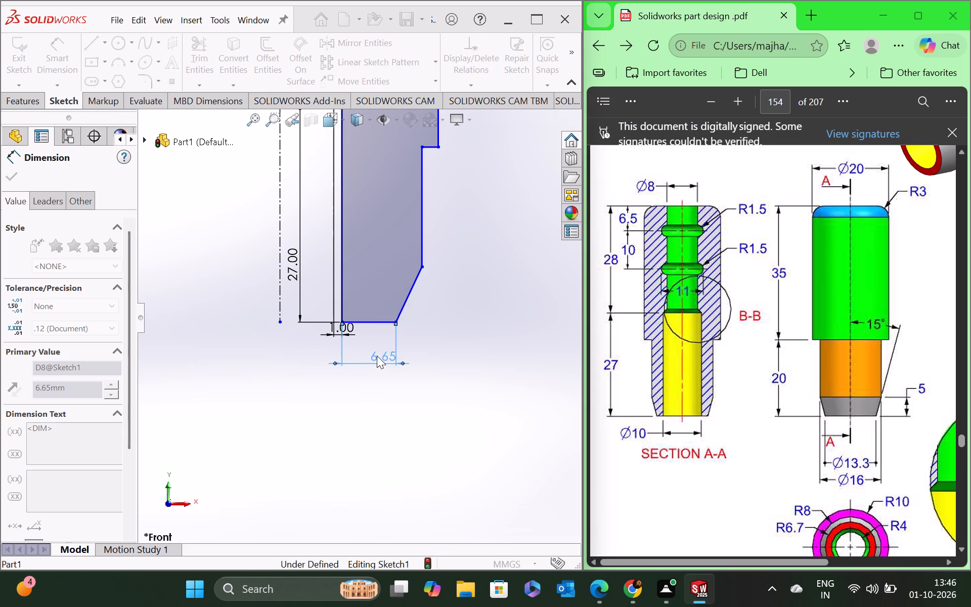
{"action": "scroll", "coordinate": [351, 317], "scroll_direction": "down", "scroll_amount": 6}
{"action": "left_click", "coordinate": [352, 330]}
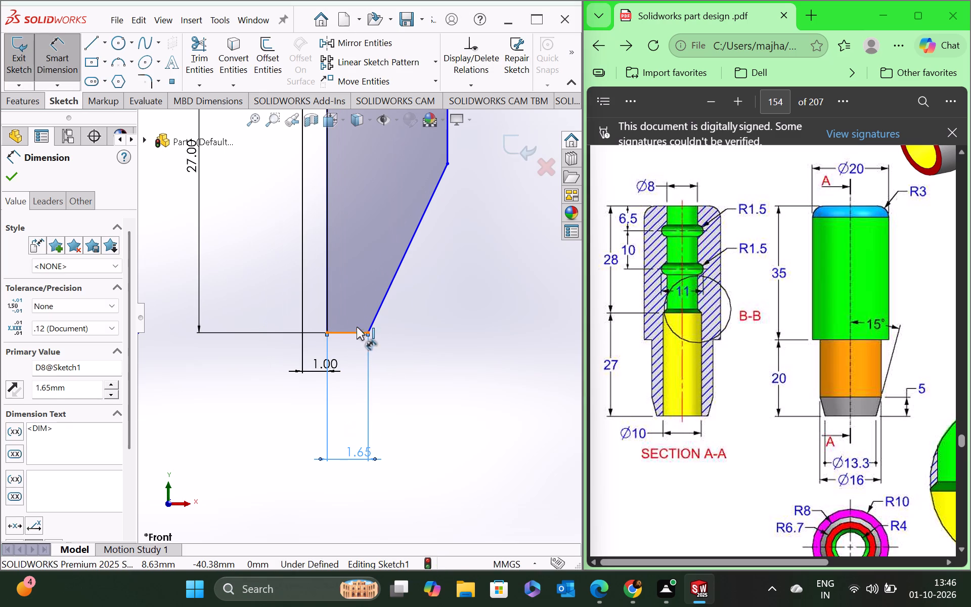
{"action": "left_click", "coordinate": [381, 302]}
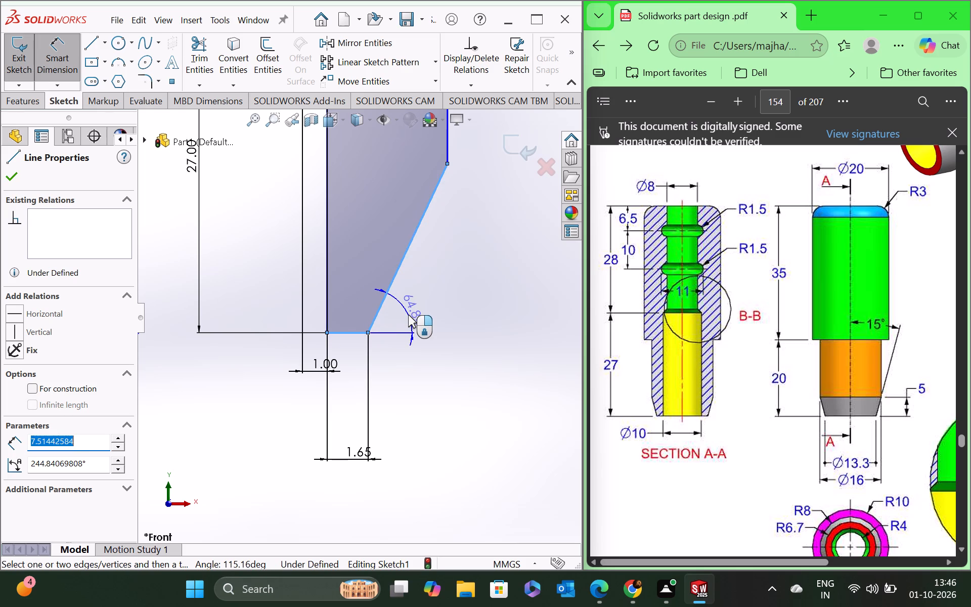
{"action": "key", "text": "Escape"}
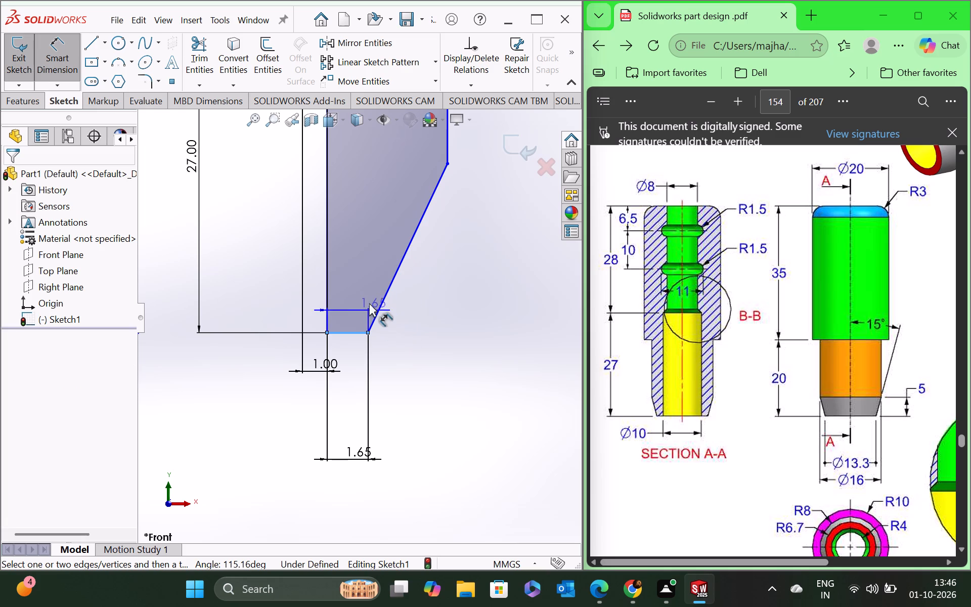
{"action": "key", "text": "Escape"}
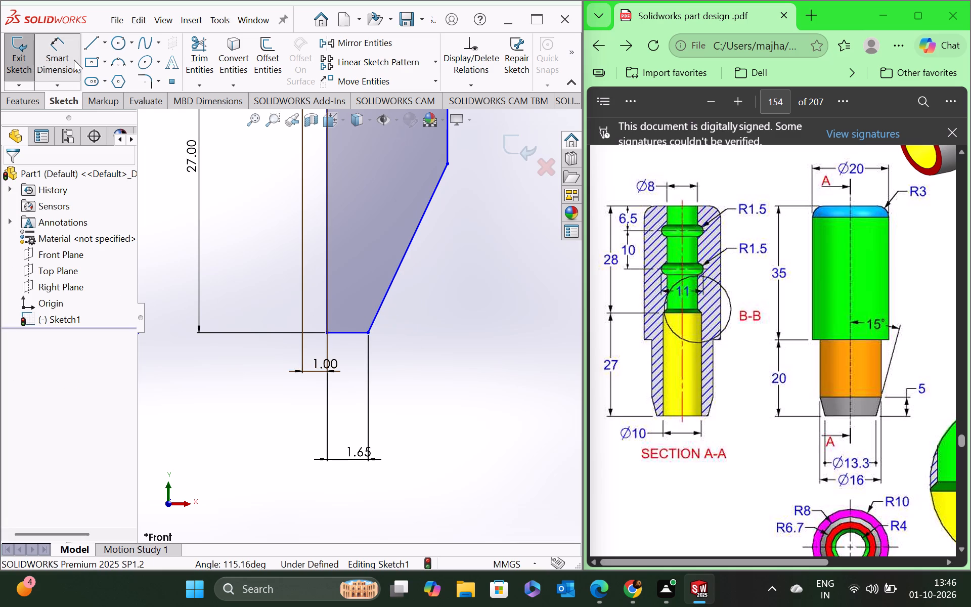
Dimension the angle between the lower outer slanted line and the vertical centerline and set it to 15 degrees.
{"action": "left_click", "coordinate": [67, 55]}
{"action": "left_click", "coordinate": [67, 50]}
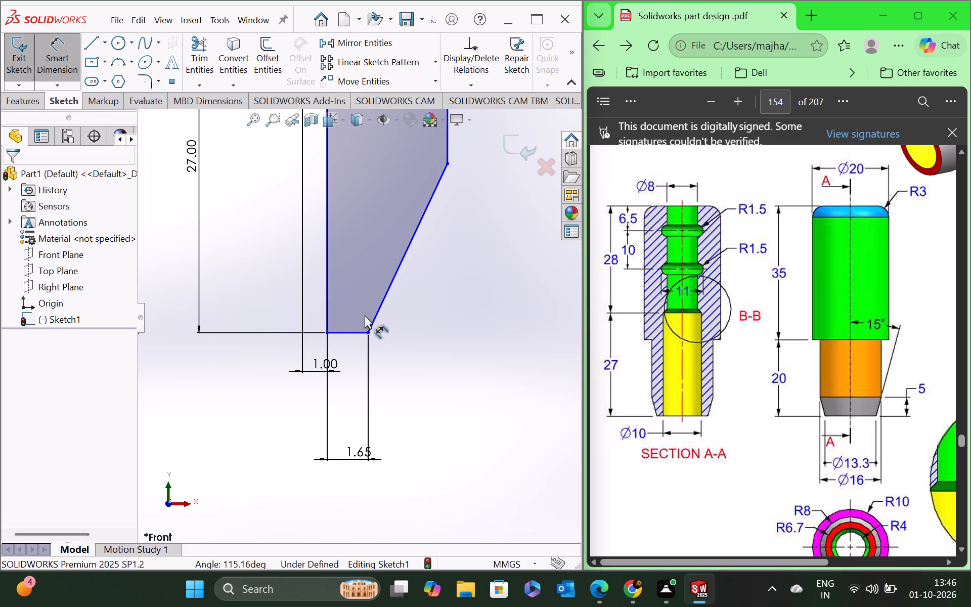
{"action": "left_click", "coordinate": [379, 306]}
{"action": "scroll", "coordinate": [279, 282], "scroll_direction": "down", "scroll_amount": 3}
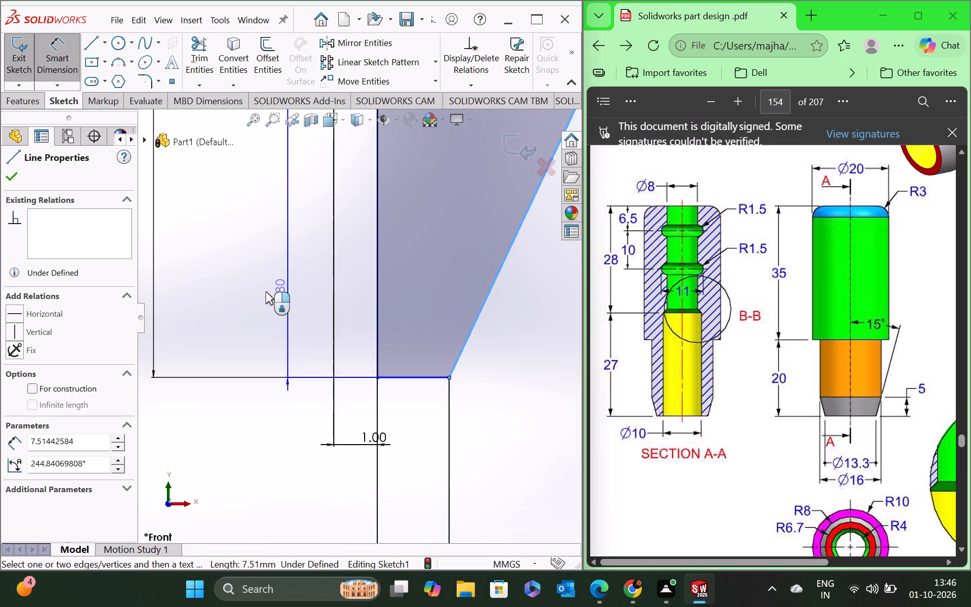
{"action": "scroll", "coordinate": [251, 304], "scroll_direction": "up", "scroll_amount": 7}
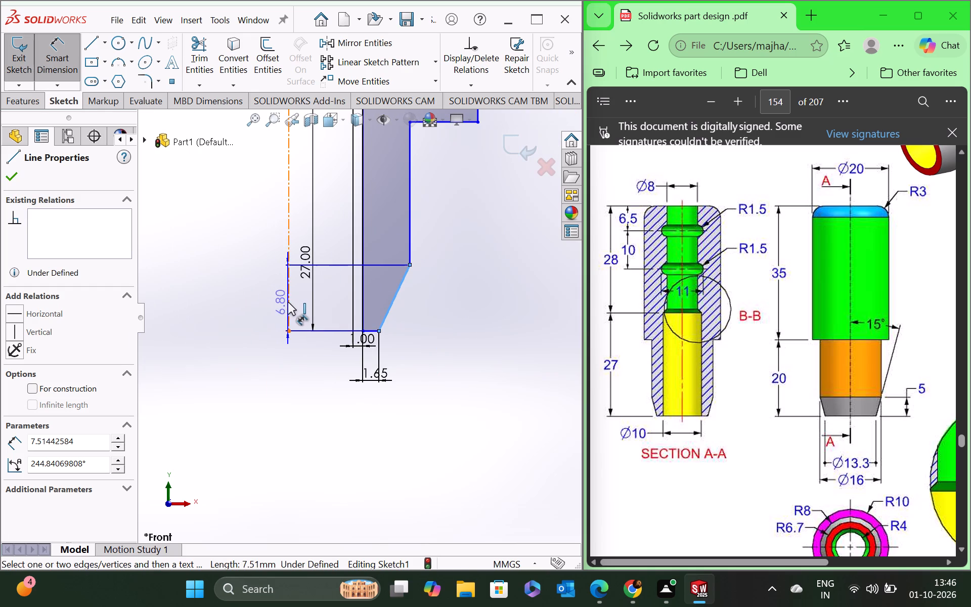
{"action": "left_click", "coordinate": [288, 302]}
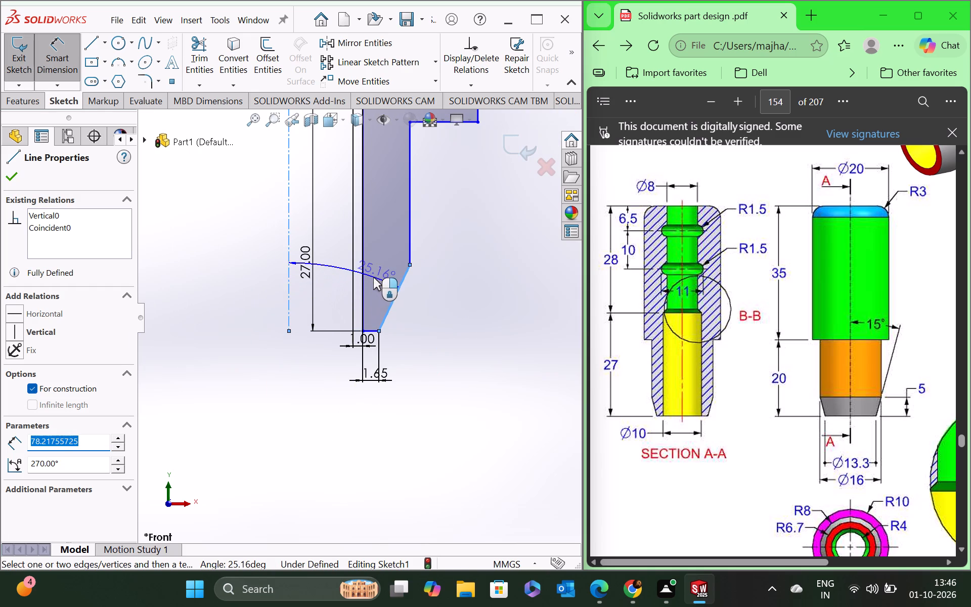
{"action": "left_click", "coordinate": [349, 263]}
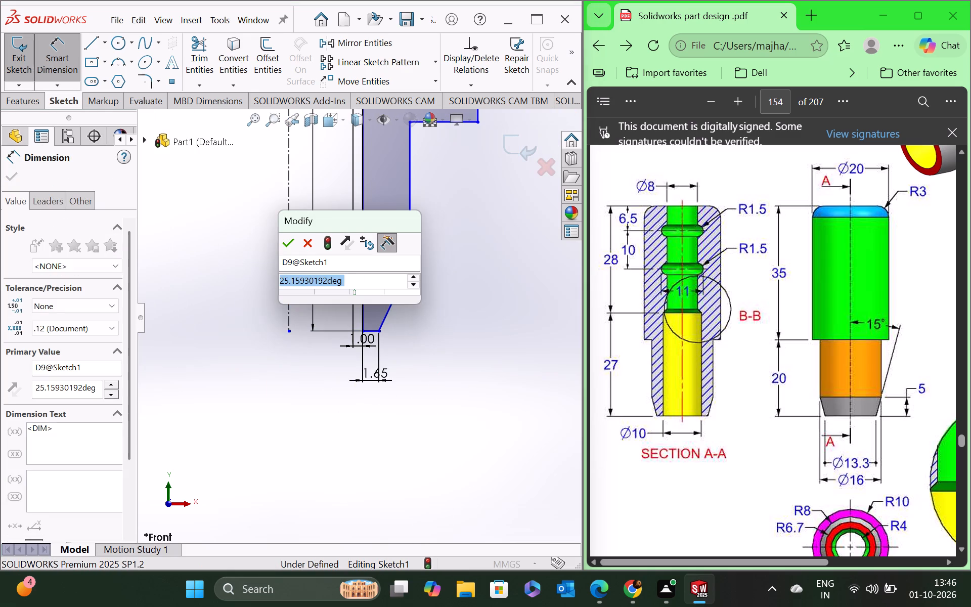
{"action": "type", "text": "15"}
{"action": "key", "text": "Return"}
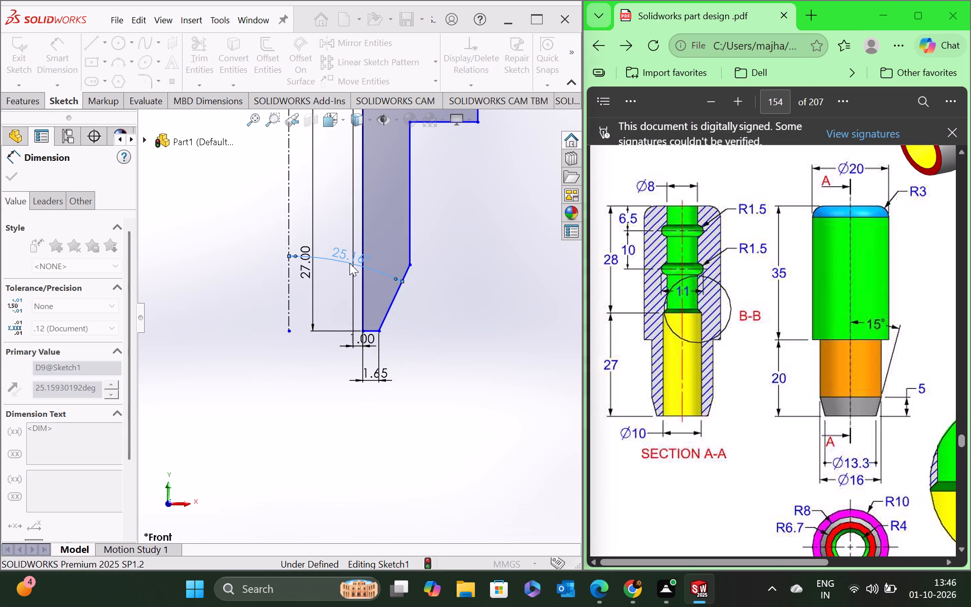
Dimension the vertical distance between the lower and upper endpoints of the slanted line and set it to 5 mm.
{"action": "scroll", "coordinate": [386, 309], "scroll_direction": "down", "scroll_amount": 2}
{"action": "scroll", "coordinate": [386, 309], "scroll_direction": "up", "scroll_amount": 4}
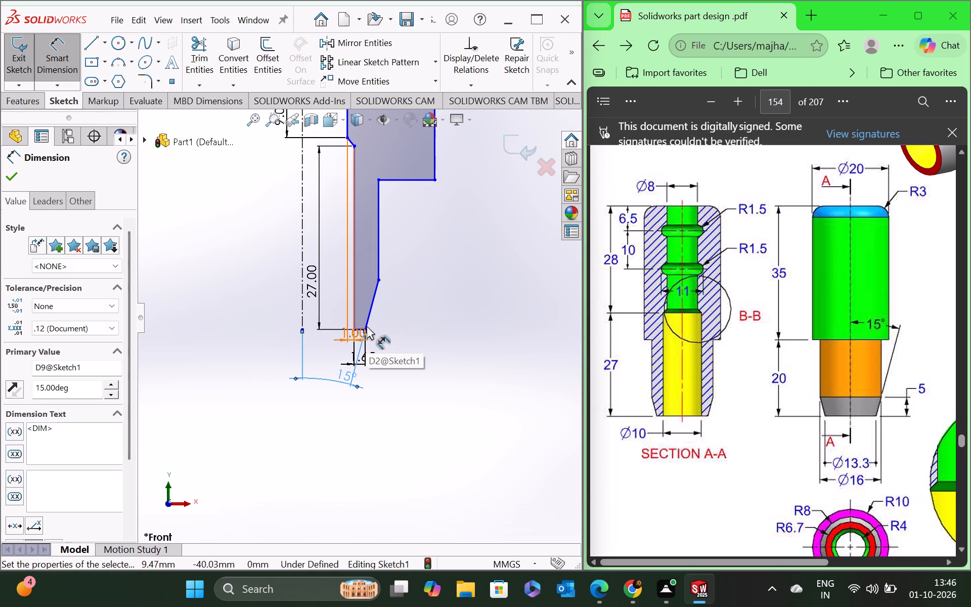
{"action": "scroll", "coordinate": [367, 327], "scroll_direction": "down", "scroll_amount": 10}
{"action": "left_click", "coordinate": [346, 329]}
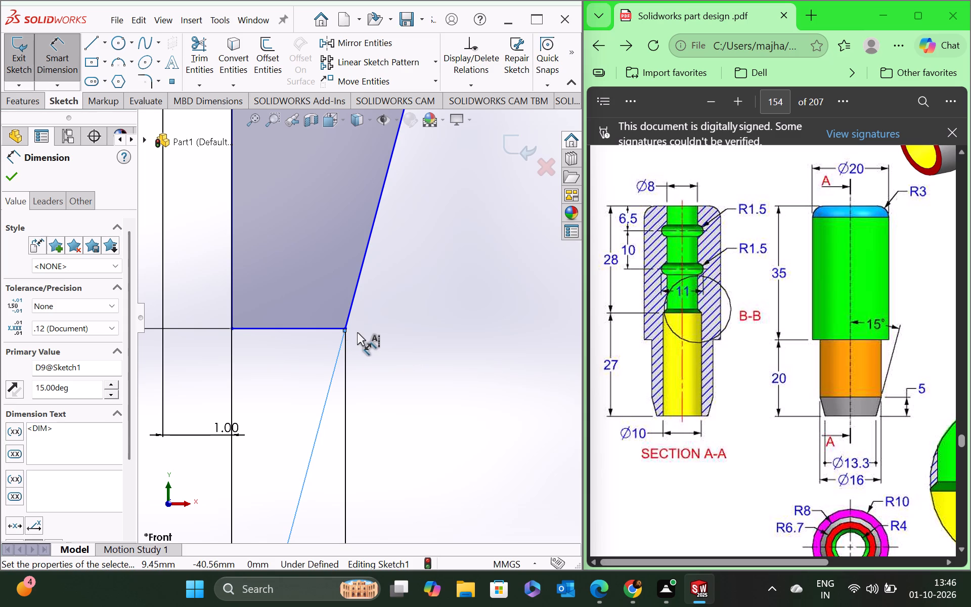
{"action": "key", "text": "Escape"}
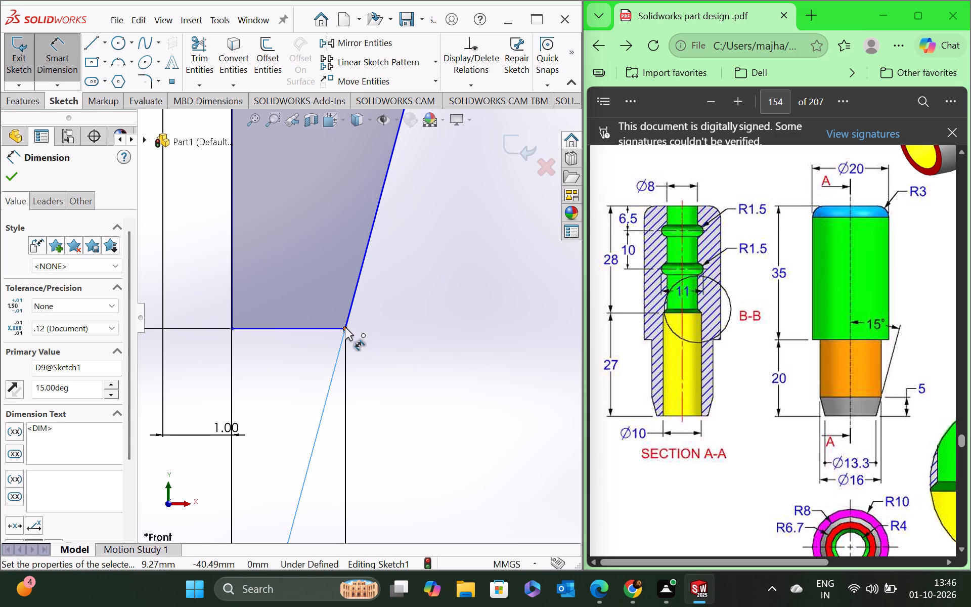
{"action": "left_click", "coordinate": [345, 327]}
{"action": "scroll", "coordinate": [369, 305], "scroll_direction": "up", "scroll_amount": 10}
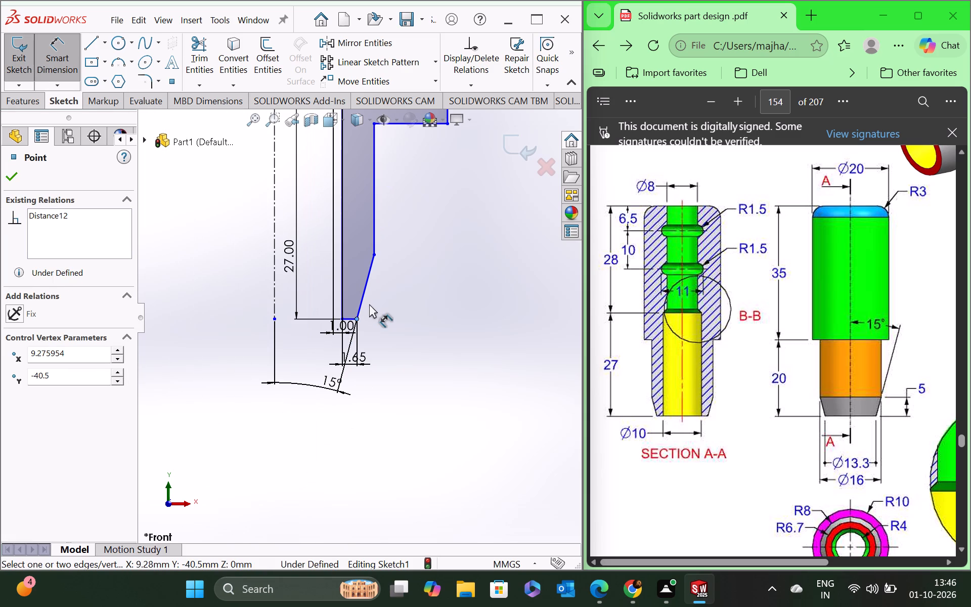
{"action": "left_click", "coordinate": [374, 254]}
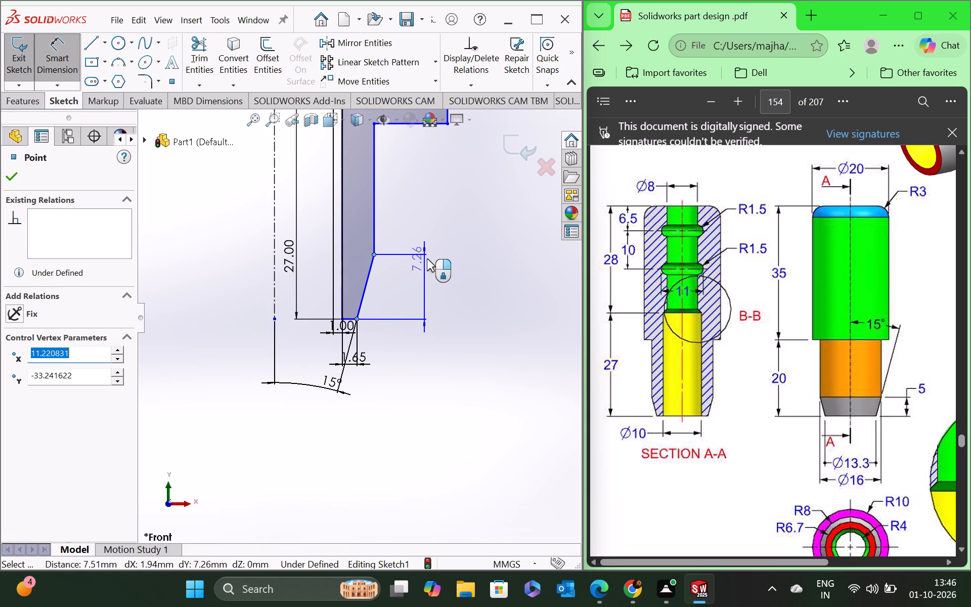
{"action": "left_click", "coordinate": [468, 264]}
{"action": "key", "text": "5"}
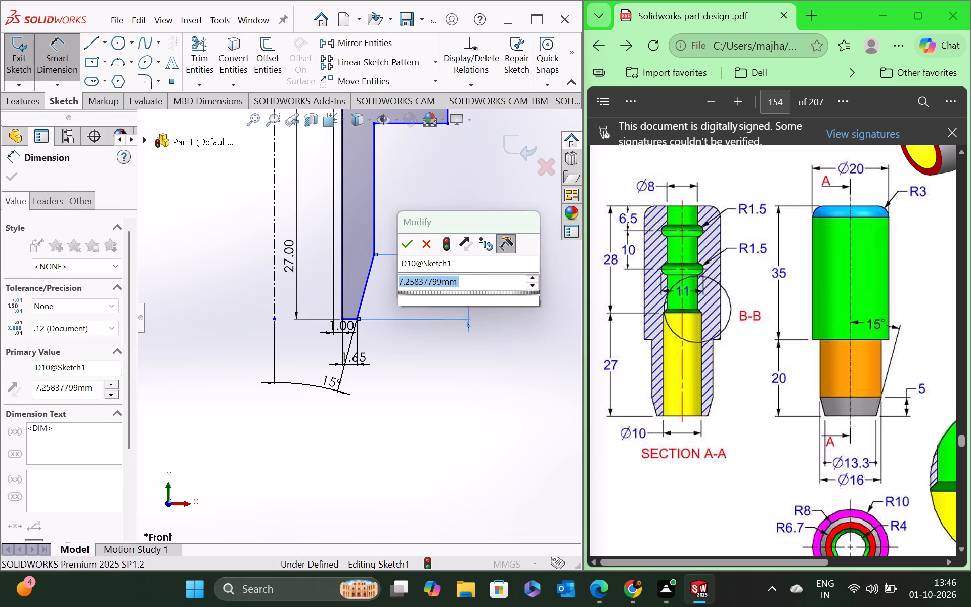
{"action": "key", "text": "Return"}
Examine the remaining undimensioned outer edges of the profile against the dimensions and end-view radii in the PDF drawing.
{"action": "scroll", "coordinate": [370, 254], "scroll_direction": "up", "scroll_amount": 1}
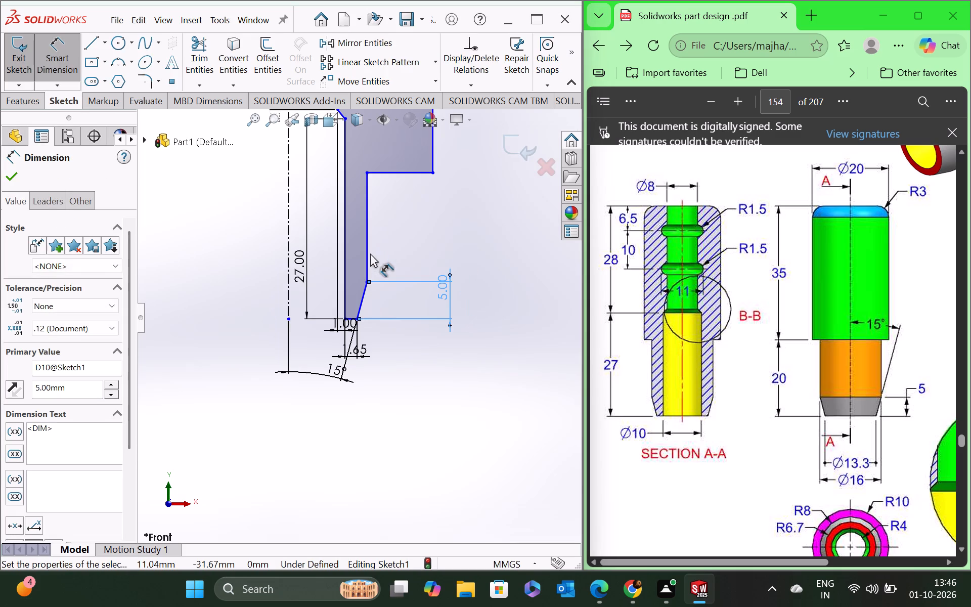
{"action": "scroll", "coordinate": [370, 253], "scroll_direction": "up", "scroll_amount": 2}
{"action": "scroll", "coordinate": [364, 207], "scroll_direction": "down", "scroll_amount": 2}
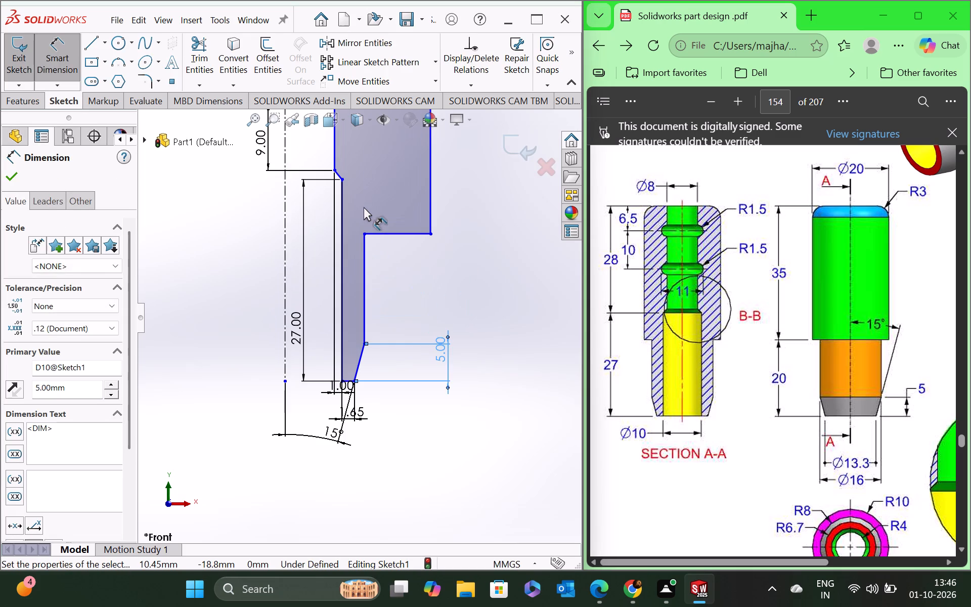
{"action": "scroll", "coordinate": [364, 207], "scroll_direction": "up", "scroll_amount": 3}
{"action": "scroll", "coordinate": [390, 151], "scroll_direction": "down", "scroll_amount": 1}
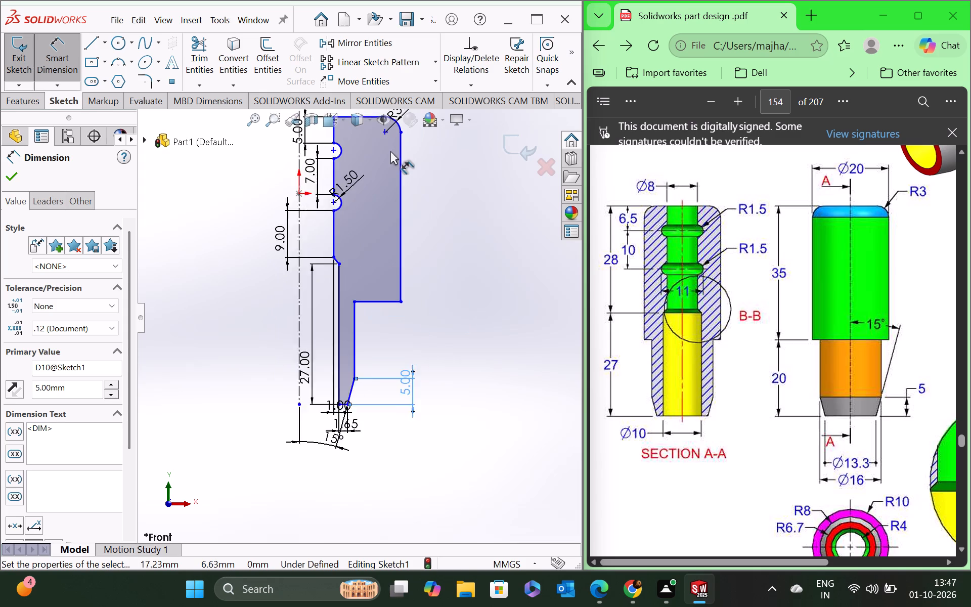
{"action": "scroll", "coordinate": [390, 151], "scroll_direction": "down", "scroll_amount": 1}
{"action": "scroll", "coordinate": [376, 240], "scroll_direction": "up", "scroll_amount": 1}
{"action": "scroll", "coordinate": [933, 457], "scroll_direction": "down", "scroll_amount": 2}
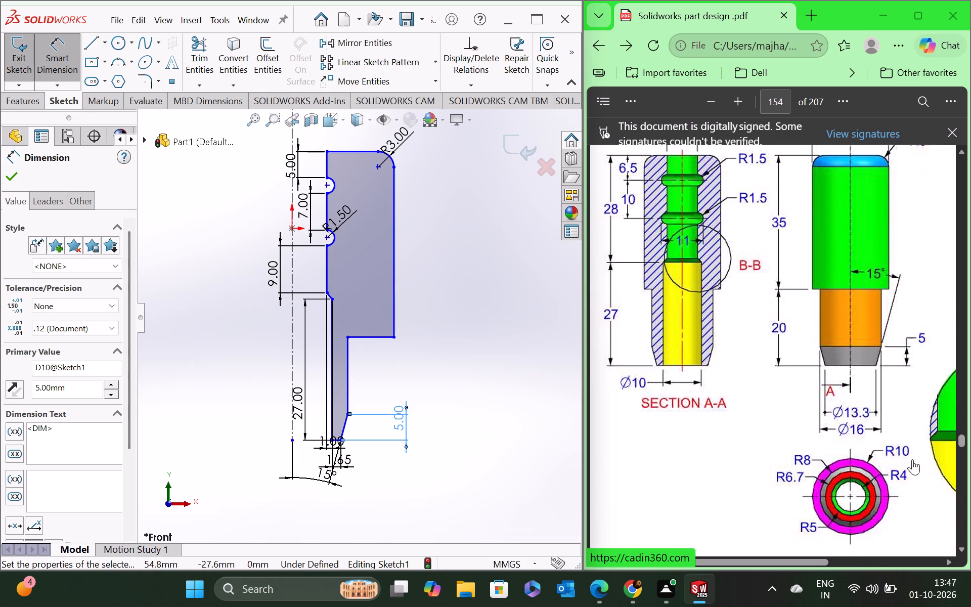
{"action": "scroll", "coordinate": [871, 464], "scroll_direction": "down", "scroll_amount": 1}
{"action": "scroll", "coordinate": [857, 396], "scroll_direction": "up", "scroll_amount": 1}
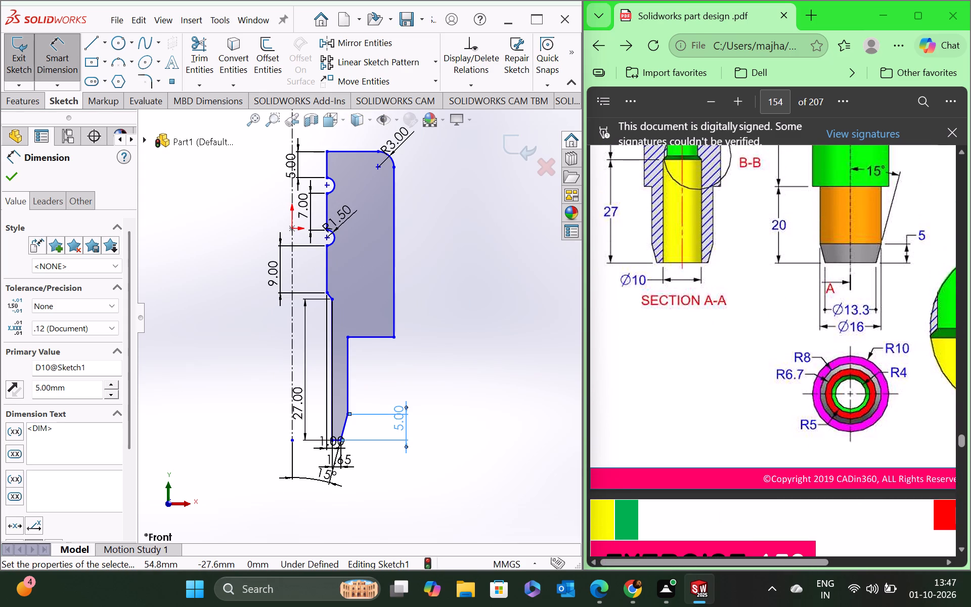
Examine the sleeve's section and front views in the PDF drawing for the outer lengths, diameters and the 15° taper.
{"action": "scroll", "coordinate": [857, 396], "scroll_direction": "up", "scroll_amount": 2}
{"action": "scroll", "coordinate": [857, 396], "scroll_direction": "down", "scroll_amount": 2}
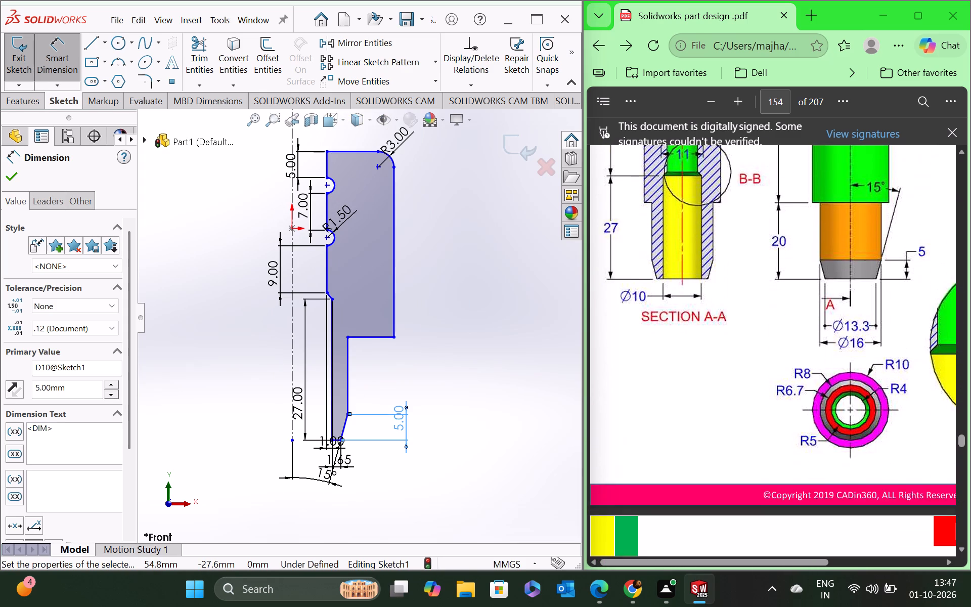
{"action": "scroll", "coordinate": [857, 396], "scroll_direction": "down", "scroll_amount": 1}
{"action": "scroll", "coordinate": [857, 396], "scroll_direction": "up", "scroll_amount": 6}
{"action": "scroll", "coordinate": [857, 396], "scroll_direction": "down", "scroll_amount": 2}
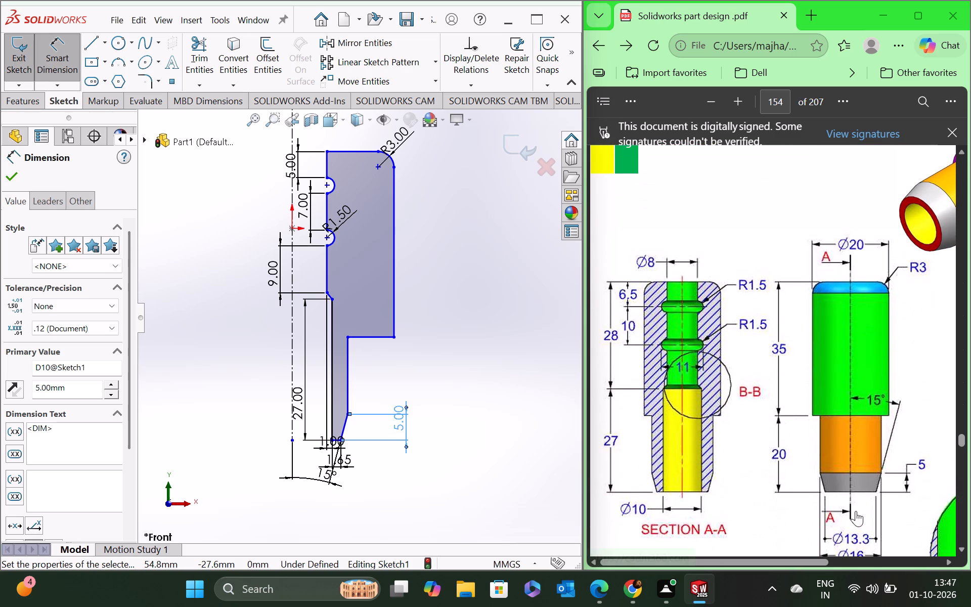
{"action": "left_click_drag", "start_coordinate": [822, 558], "coordinate": [862, 561]}
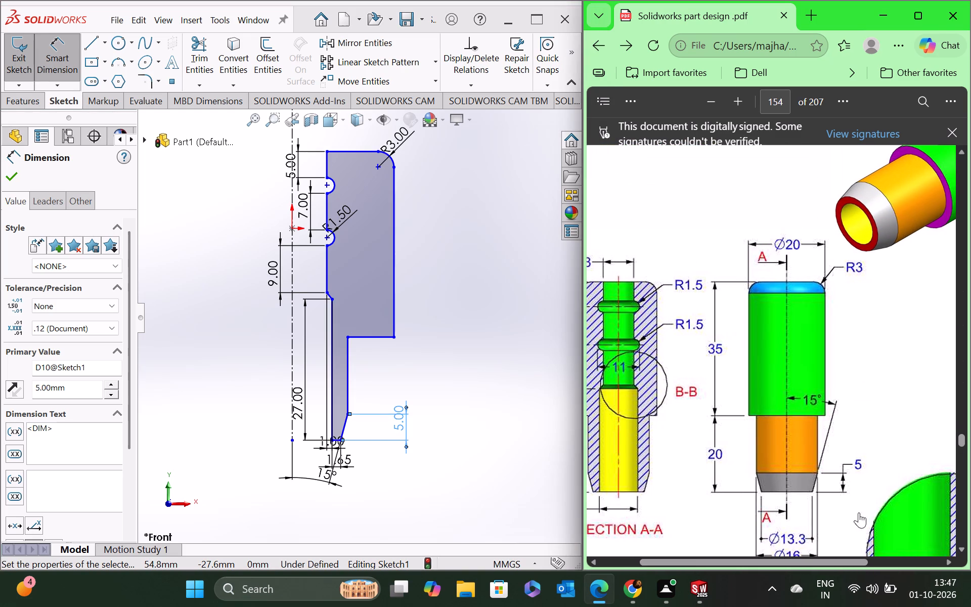
{"action": "scroll", "coordinate": [828, 406], "scroll_direction": "down", "scroll_amount": 2}
{"action": "scroll", "coordinate": [778, 392], "scroll_direction": "up", "scroll_amount": 1}
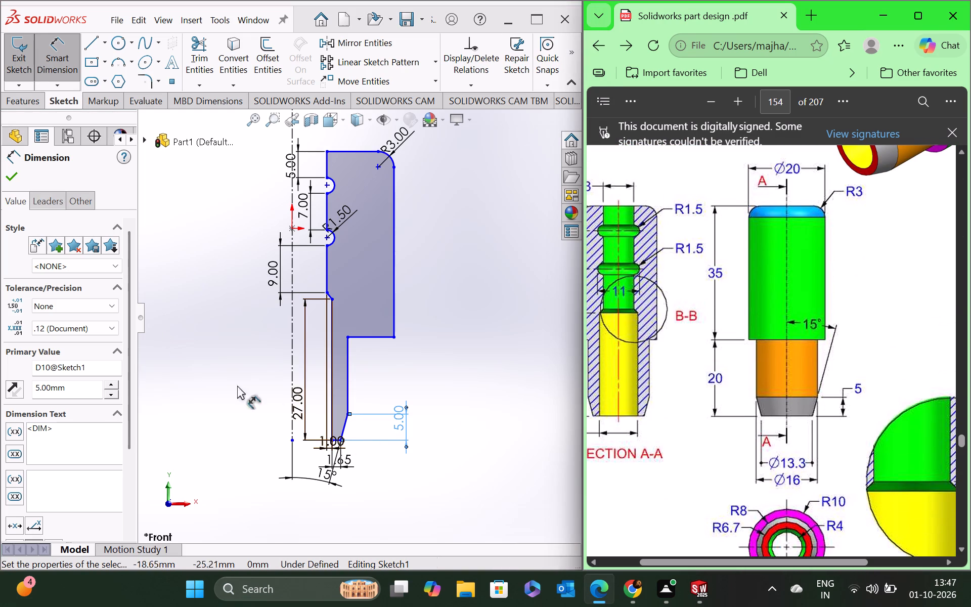
Dimension the vertical distance from the bottom horizontal line to the inner corner of the outer shoulder and set it to 20 mm.
{"action": "scroll", "coordinate": [335, 442], "scroll_direction": "down", "scroll_amount": 5}
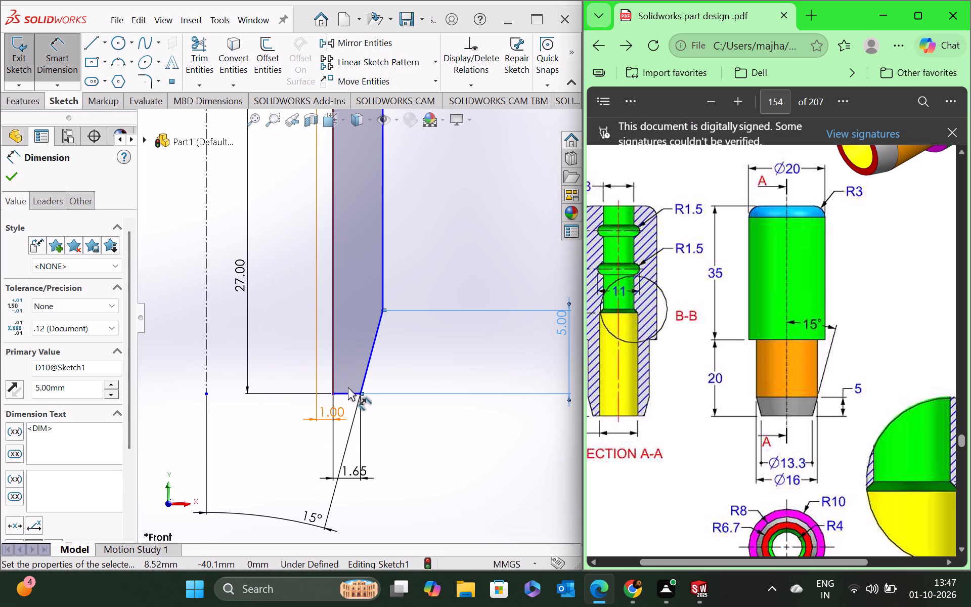
{"action": "left_click", "coordinate": [346, 393]}
{"action": "scroll", "coordinate": [398, 276], "scroll_direction": "up", "scroll_amount": 4}
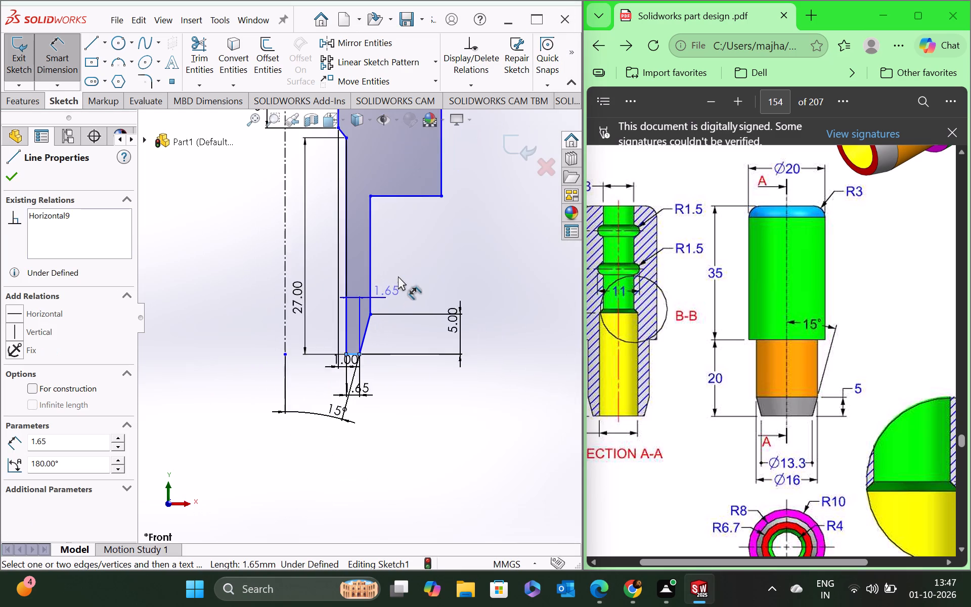
{"action": "scroll", "coordinate": [398, 276], "scroll_direction": "up", "scroll_amount": 1}
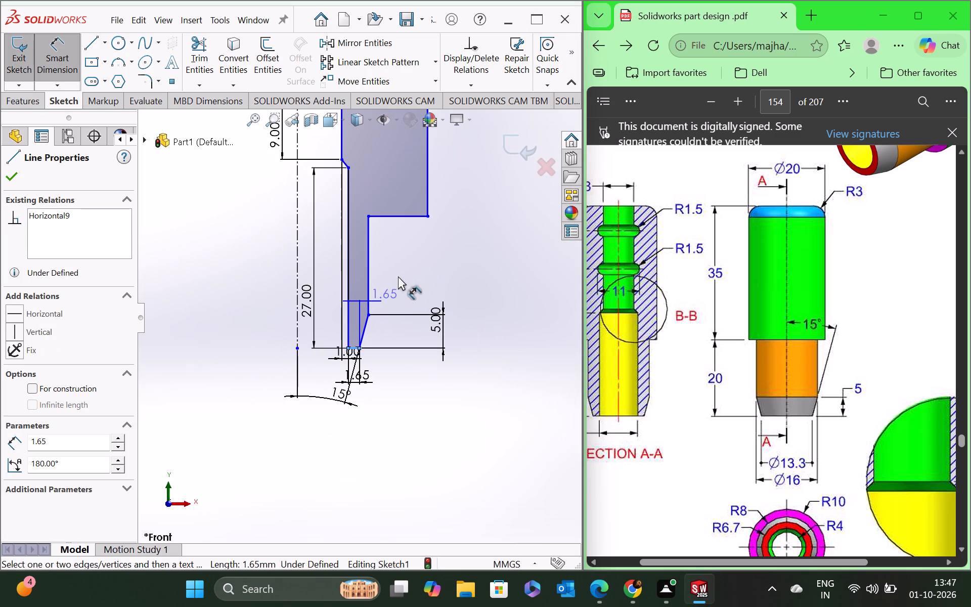
{"action": "left_click", "coordinate": [369, 215]}
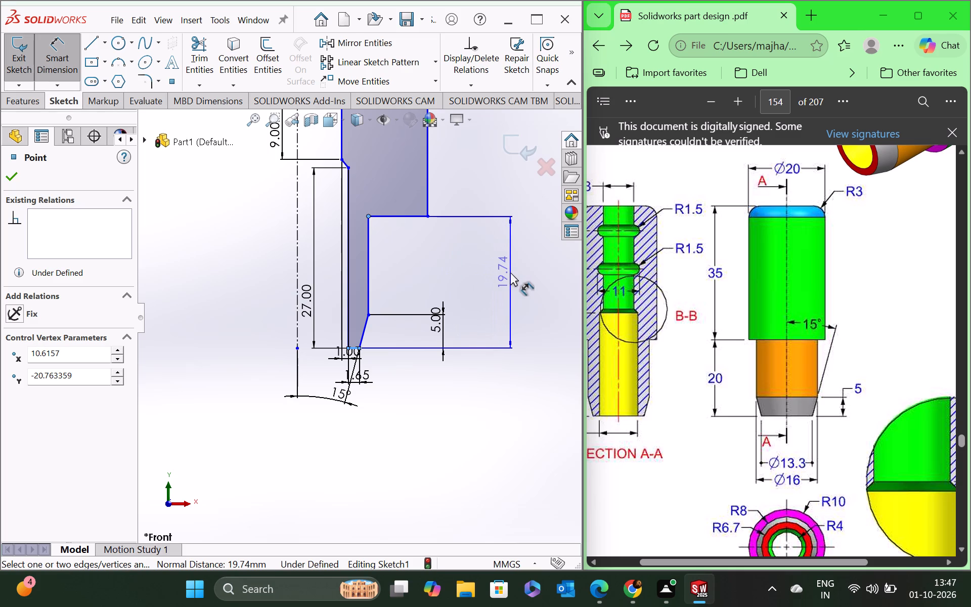
{"action": "left_click", "coordinate": [510, 272]}
{"action": "type", "text": "20"}
{"action": "key", "text": "Return"}
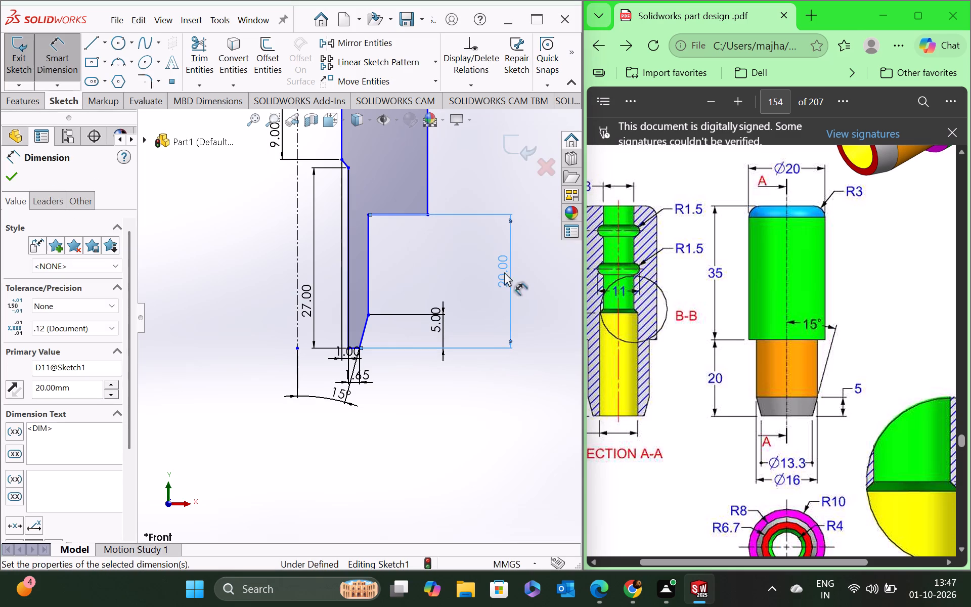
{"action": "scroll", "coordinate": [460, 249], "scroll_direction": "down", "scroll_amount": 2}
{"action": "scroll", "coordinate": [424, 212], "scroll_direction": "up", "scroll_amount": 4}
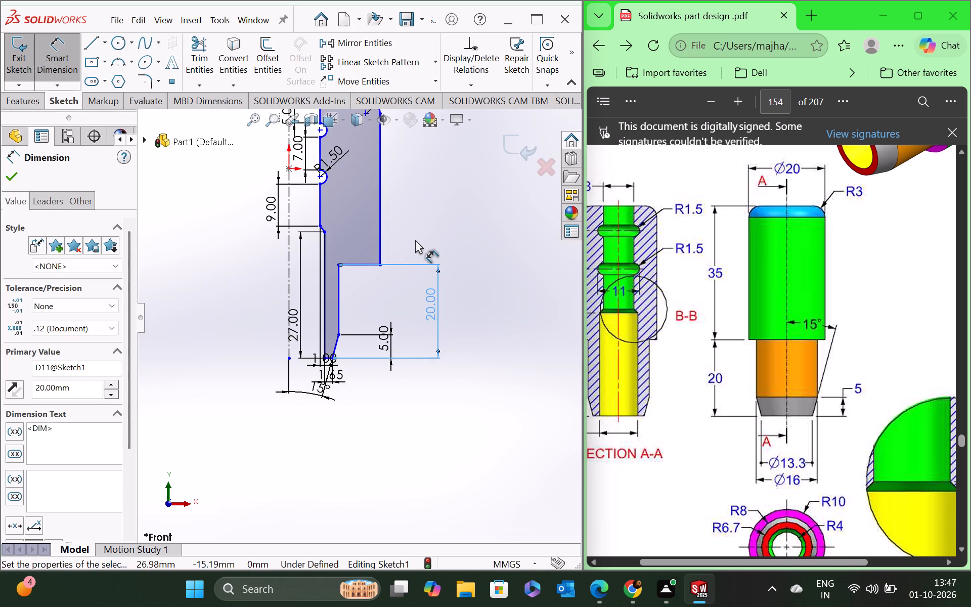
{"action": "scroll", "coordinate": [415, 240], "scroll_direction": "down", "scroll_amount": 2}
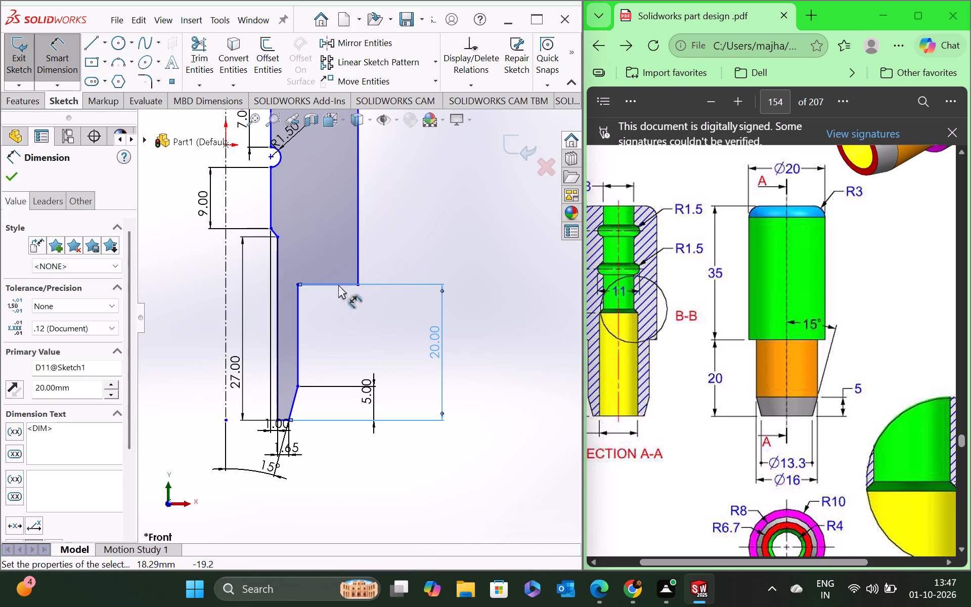
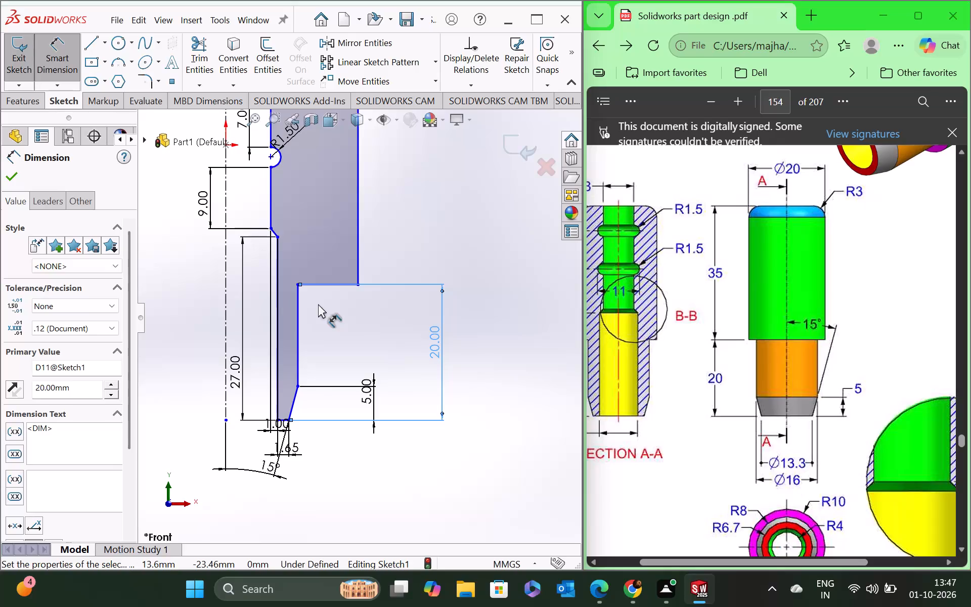
Dimension the horizontal line of the outer shoulder and set its width to 2 mm.
{"action": "left_click", "coordinate": [329, 284]}
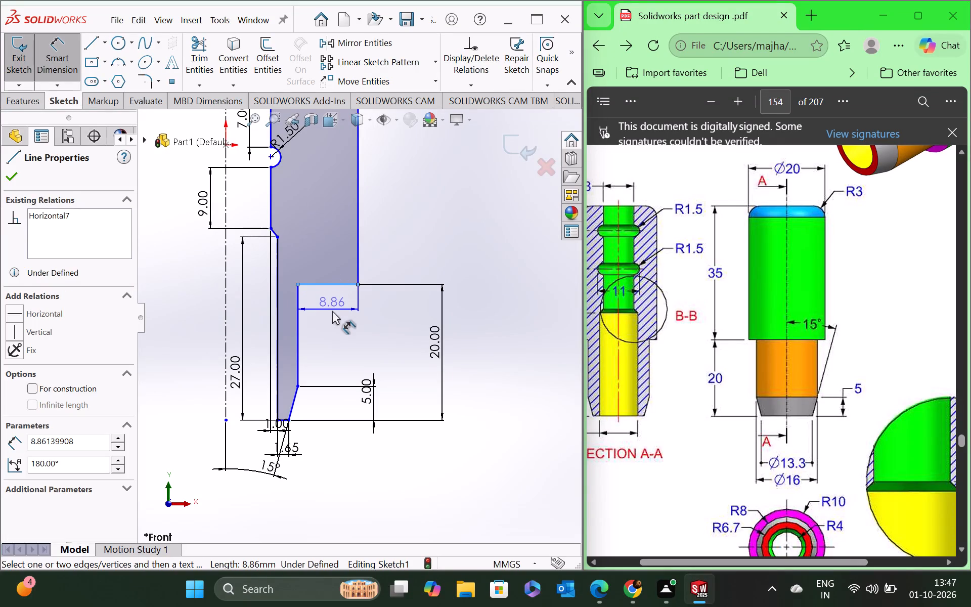
{"action": "left_click", "coordinate": [332, 311]}
{"action": "key", "text": "2"}
{"action": "key", "text": "Return"}
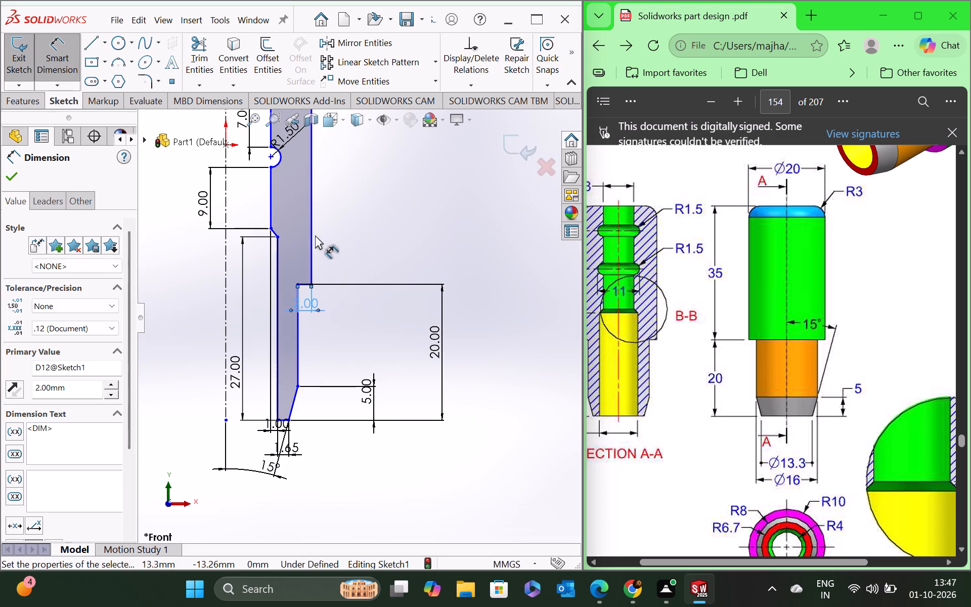
Dimension the vertical distance between the outer shoulder line and the top edge of the profile and set it to 35 mm.
{"action": "scroll", "coordinate": [313, 235], "scroll_direction": "up", "scroll_amount": 2}
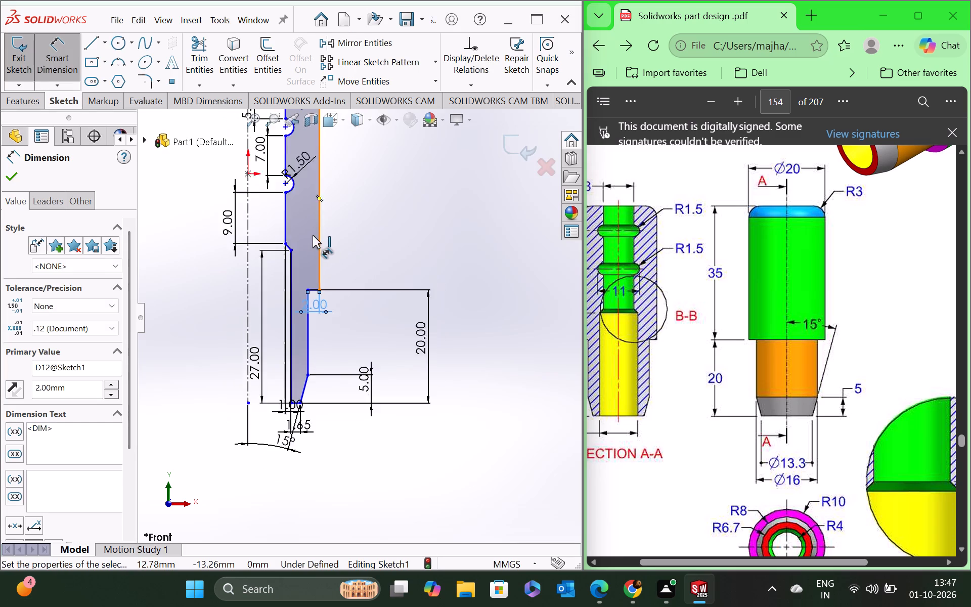
{"action": "scroll", "coordinate": [313, 235], "scroll_direction": "up", "scroll_amount": 2}
{"action": "scroll", "coordinate": [312, 222], "scroll_direction": "down", "scroll_amount": 1}
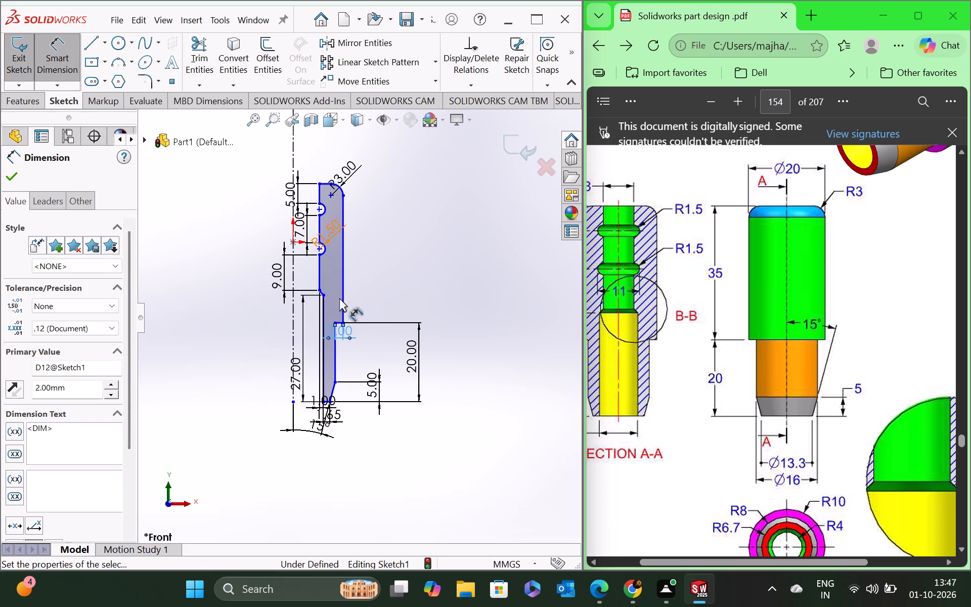
{"action": "scroll", "coordinate": [339, 321], "scroll_direction": "down", "scroll_amount": 6}
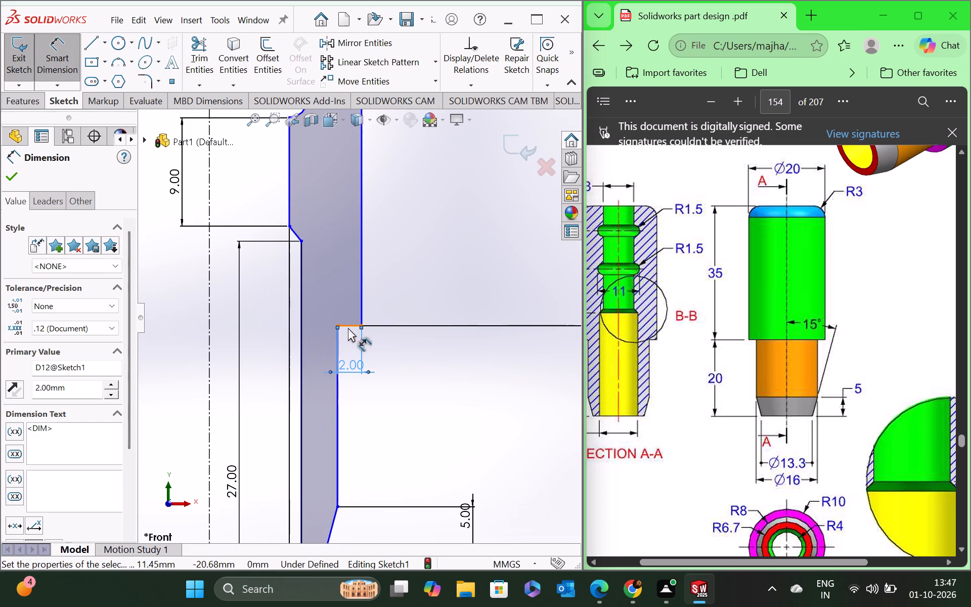
{"action": "left_click", "coordinate": [348, 325]}
{"action": "scroll", "coordinate": [372, 217], "scroll_direction": "up", "scroll_amount": 6}
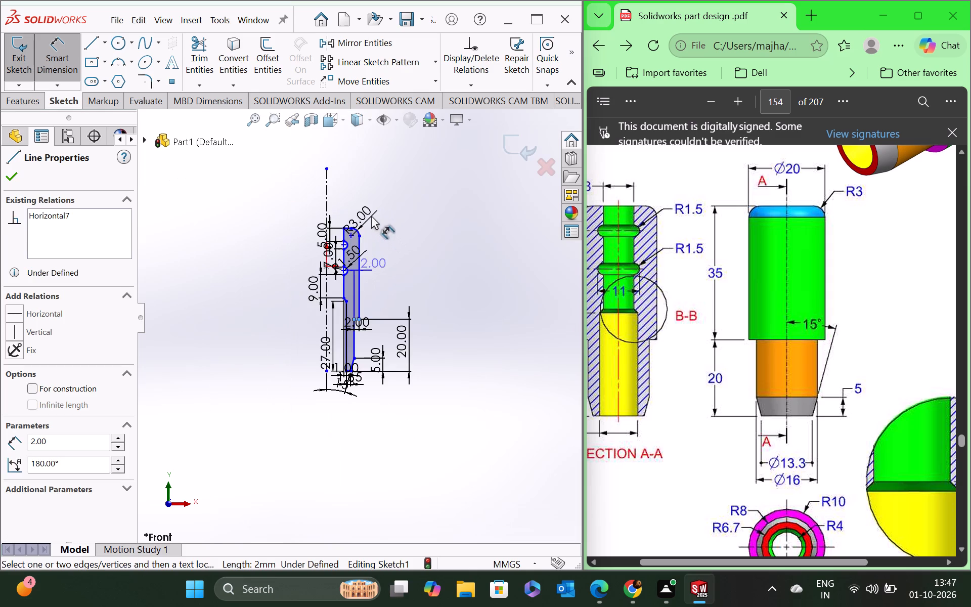
{"action": "scroll", "coordinate": [350, 233], "scroll_direction": "down", "scroll_amount": 7}
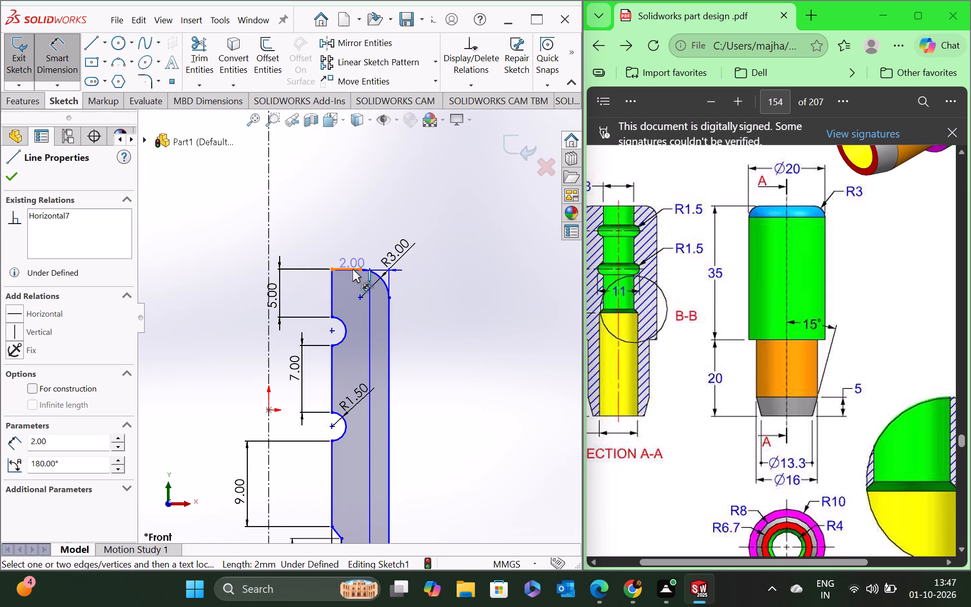
{"action": "left_click", "coordinate": [352, 270]}
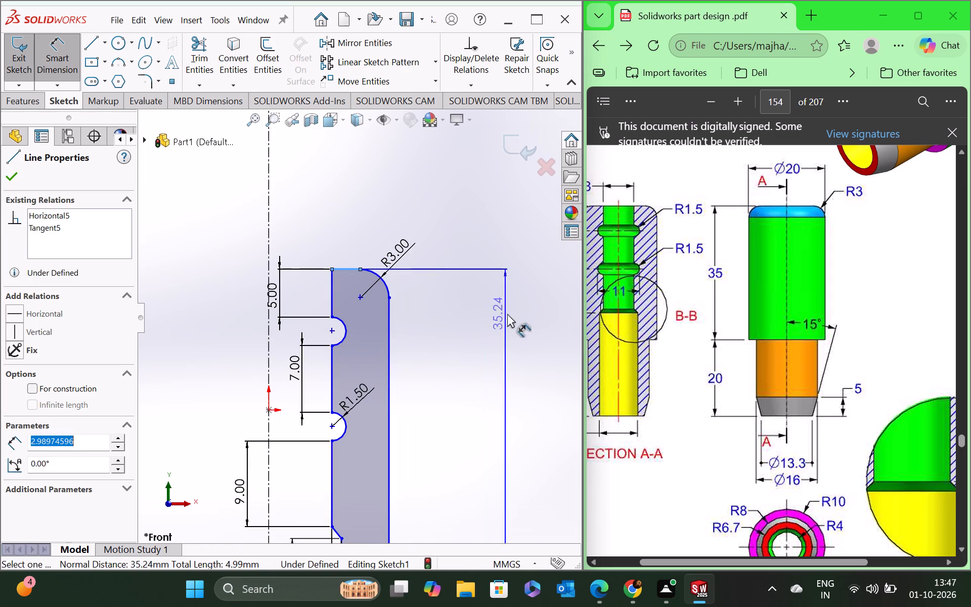
{"action": "left_click", "coordinate": [554, 320]}
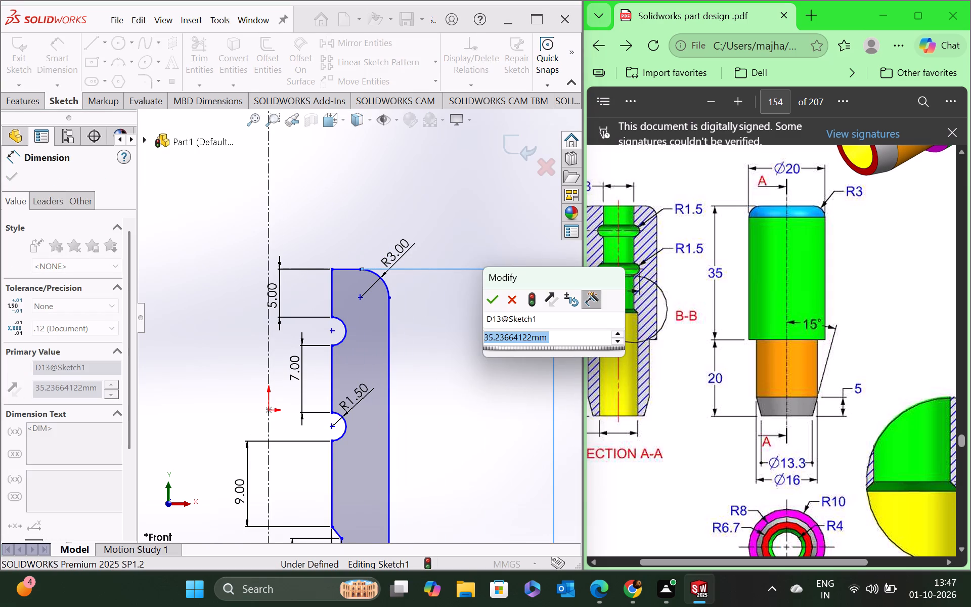
{"action": "type", "text": "35"}
{"action": "key", "text": "Return"}
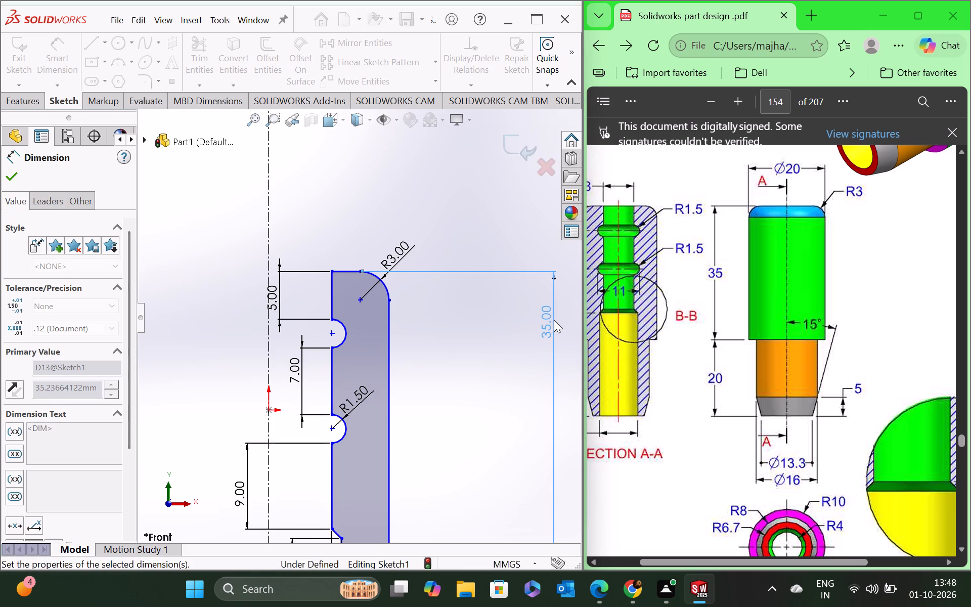
Dimension the horizontal distance from the centerline to the lower inner vertical edge of the profile and set it to 5 mm.
{"action": "scroll", "coordinate": [416, 499], "scroll_direction": "down", "scroll_amount": 5}
{"action": "scroll", "coordinate": [421, 470], "scroll_direction": "up", "scroll_amount": 9}
{"action": "scroll", "coordinate": [379, 491], "scroll_direction": "up", "scroll_amount": 1}
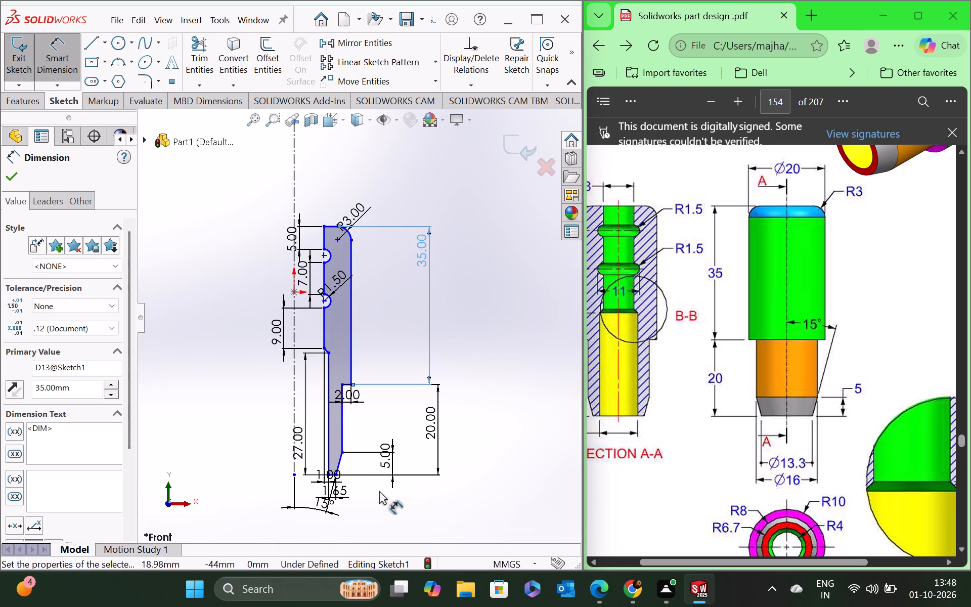
{"action": "scroll", "coordinate": [352, 476], "scroll_direction": "down", "scroll_amount": 7}
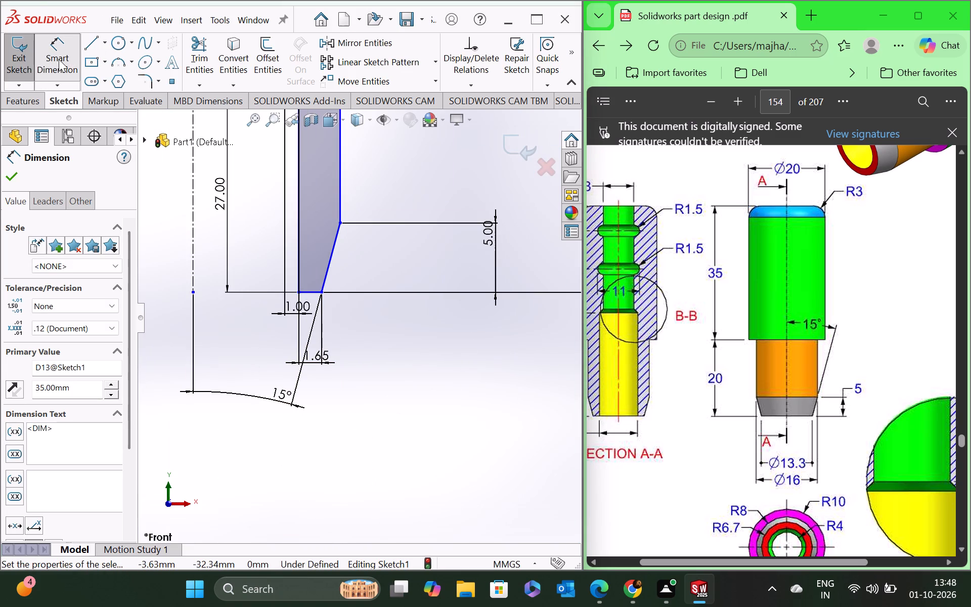
{"action": "left_click", "coordinate": [192, 227]}
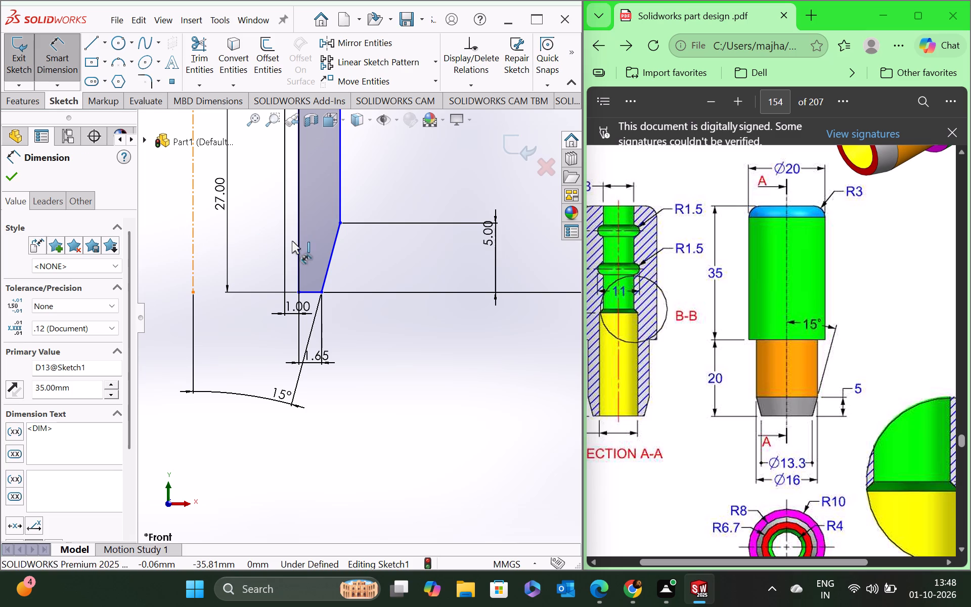
{"action": "left_click", "coordinate": [298, 241]}
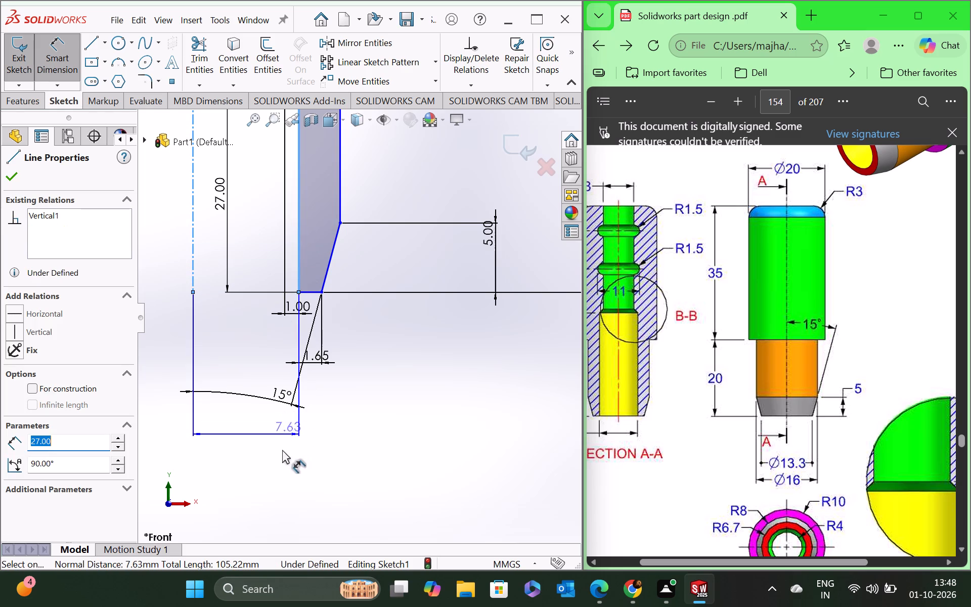
{"action": "left_click", "coordinate": [275, 479]}
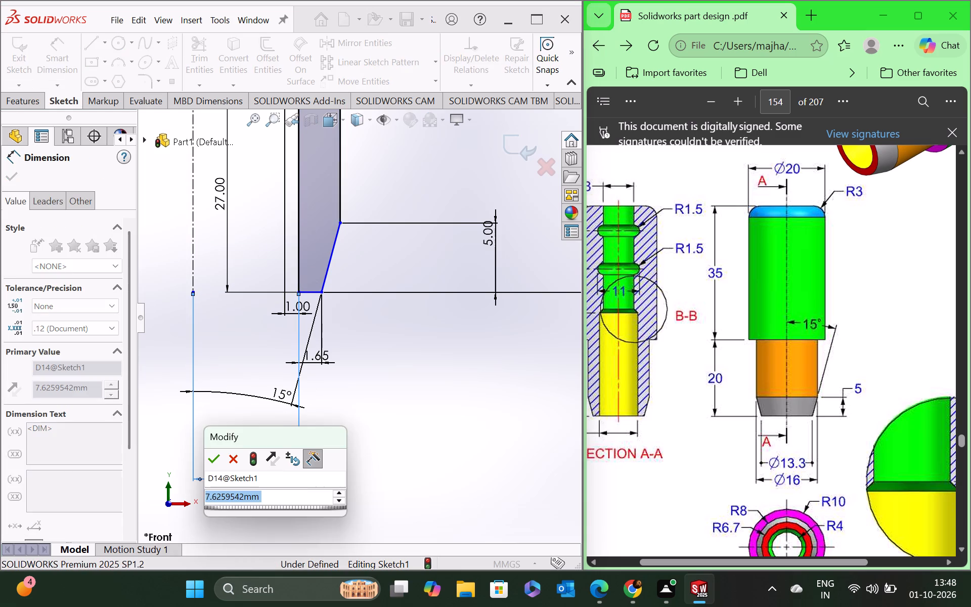
{"action": "key", "text": "5"}
{"action": "key", "text": "Return"}
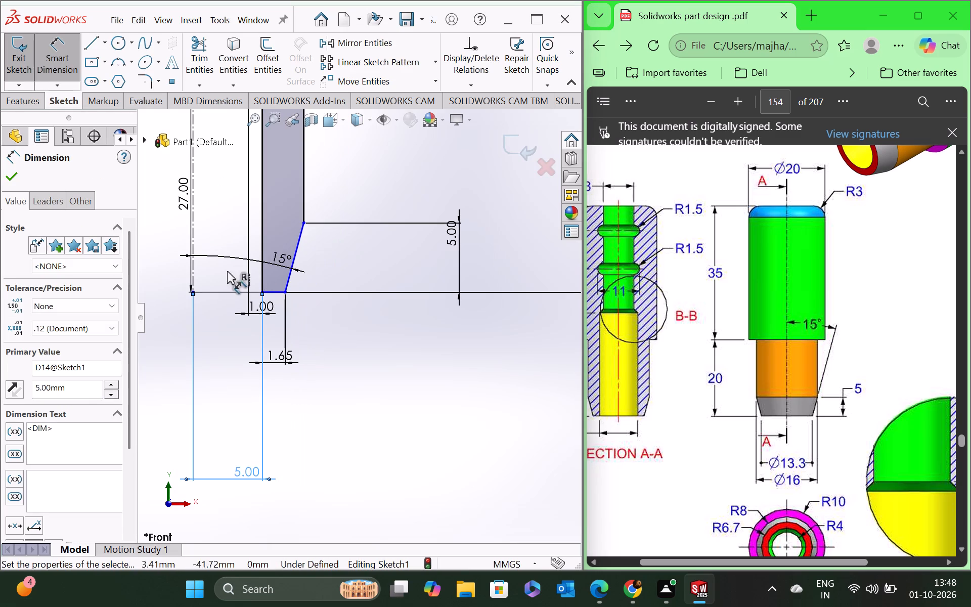
{"action": "scroll", "coordinate": [218, 264], "scroll_direction": "up", "scroll_amount": 6}
{"action": "scroll", "coordinate": [372, 172], "scroll_direction": "up", "scroll_amount": 3}
{"action": "scroll", "coordinate": [356, 127], "scroll_direction": "down", "scroll_amount": 3}
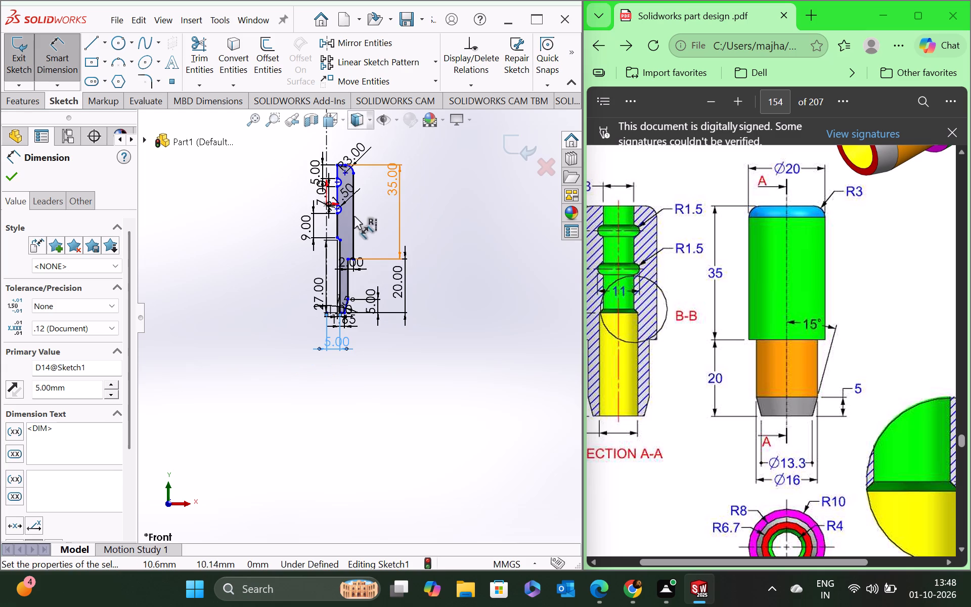
{"action": "scroll", "coordinate": [354, 216], "scroll_direction": "down", "scroll_amount": 3}
{"action": "scroll", "coordinate": [331, 286], "scroll_direction": "up", "scroll_amount": 3}
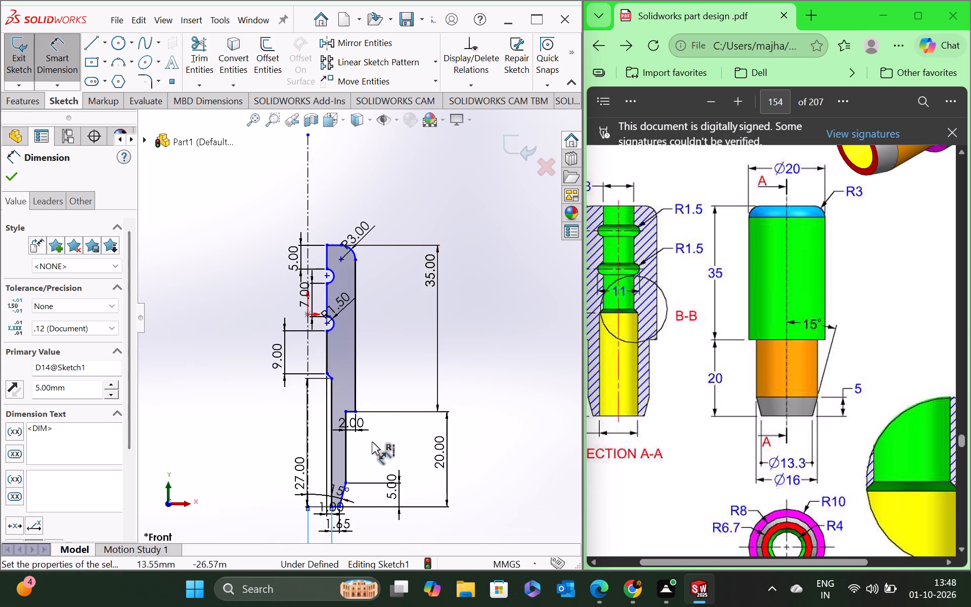
{"action": "left_click", "coordinate": [12, 176]}
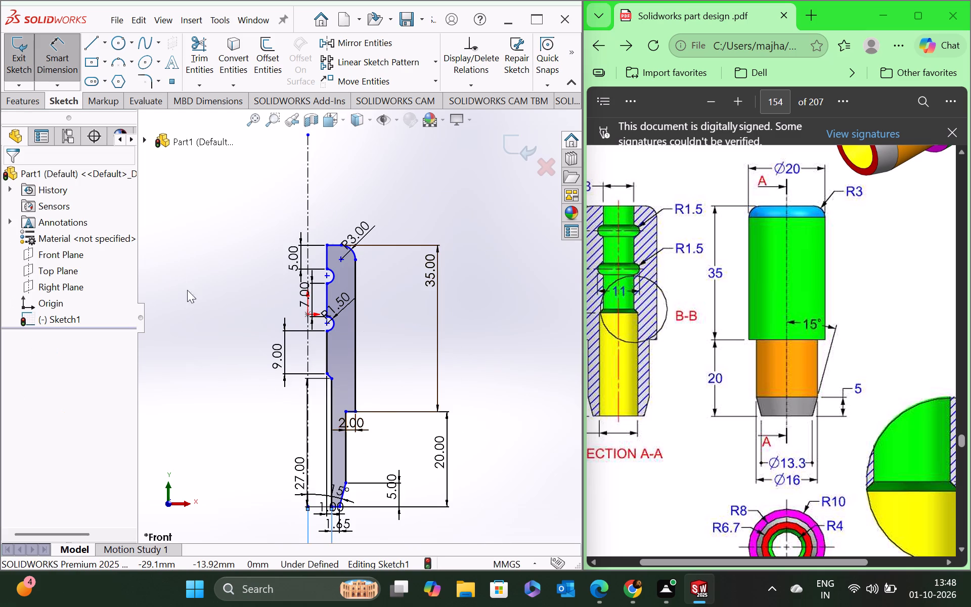
Hide the sketch dimensions to clear the view of the profile and origin.
{"action": "scroll", "coordinate": [349, 327], "scroll_direction": "down", "scroll_amount": 3}
{"action": "scroll", "coordinate": [372, 407], "scroll_direction": "up", "scroll_amount": 4}
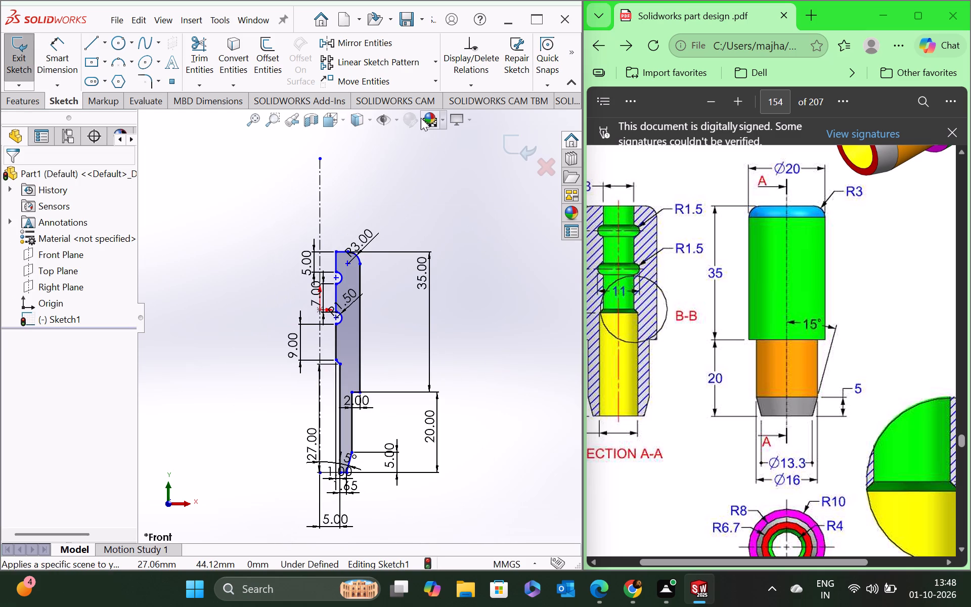
{"action": "left_click", "coordinate": [396, 120]}
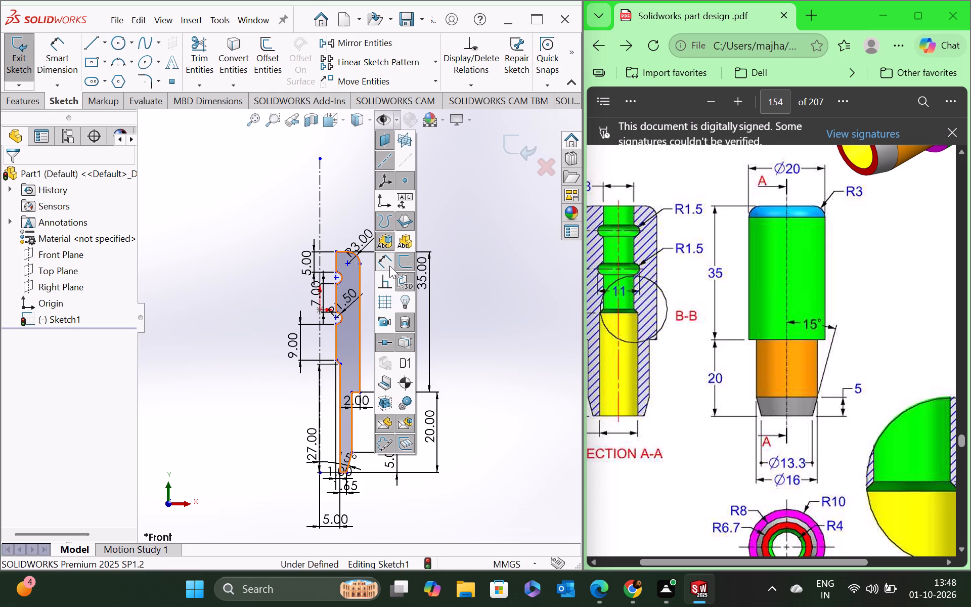
{"action": "left_click", "coordinate": [389, 265]}
{"action": "left_click", "coordinate": [320, 310]}
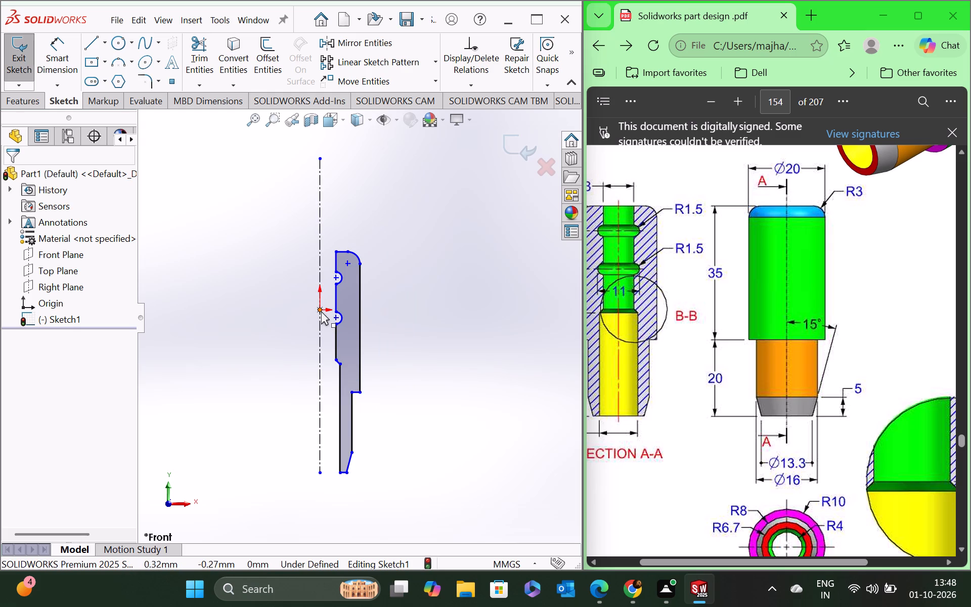
Add a horizontal relation between the origin and the inner bottom corner of the profile.
{"action": "left_click", "coordinate": [321, 311]}
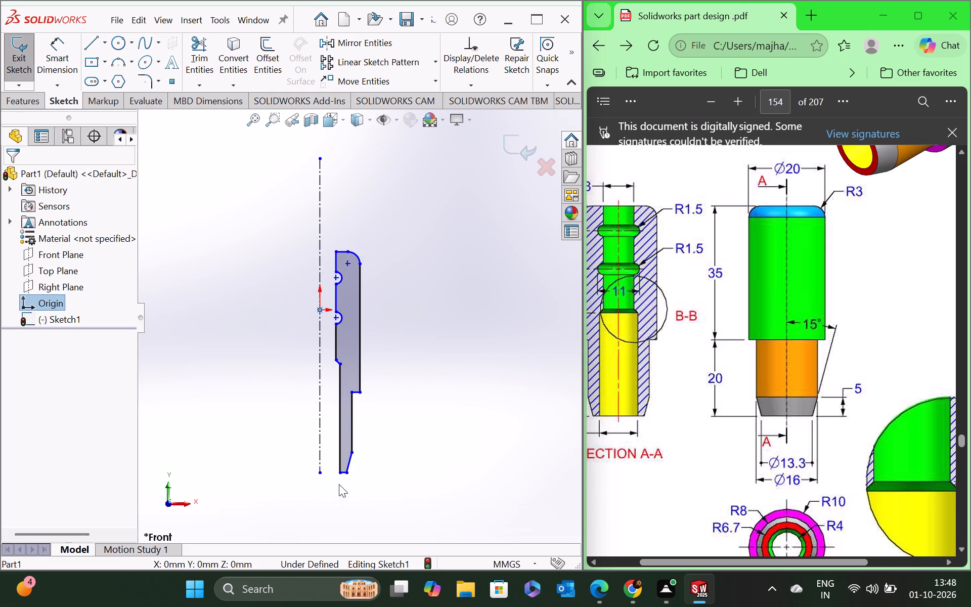
{"action": "left_click", "coordinate": [339, 472], "text": "ctrl"}
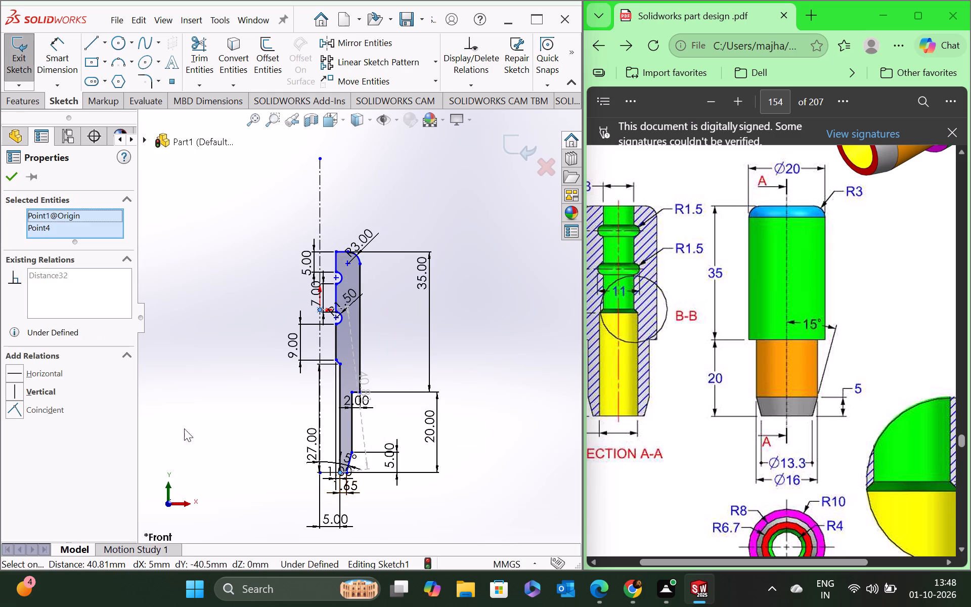
{"action": "left_click", "coordinate": [33, 378]}
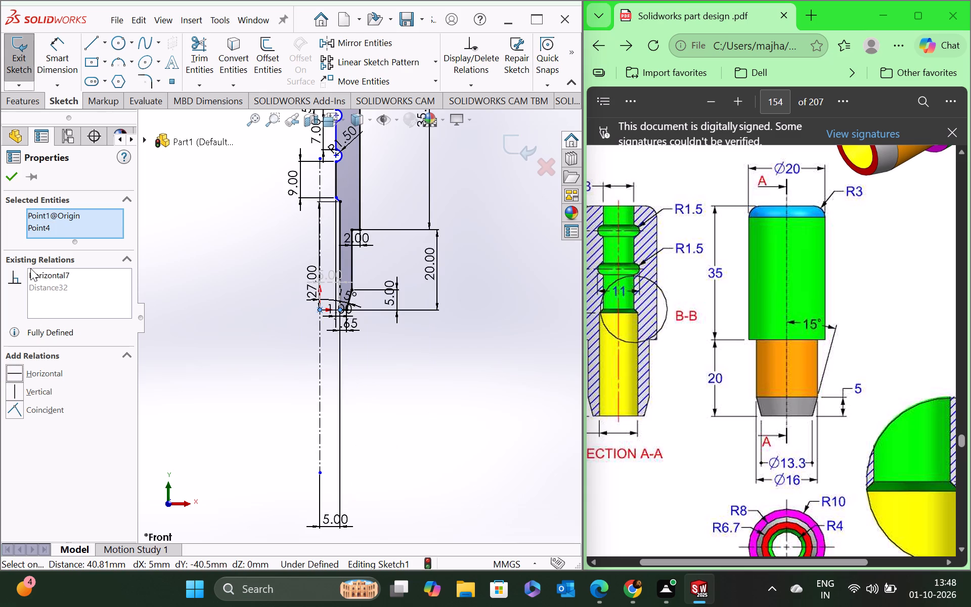
{"action": "left_click", "coordinate": [12, 179]}
{"action": "scroll", "coordinate": [284, 353], "scroll_direction": "up", "scroll_amount": 1}
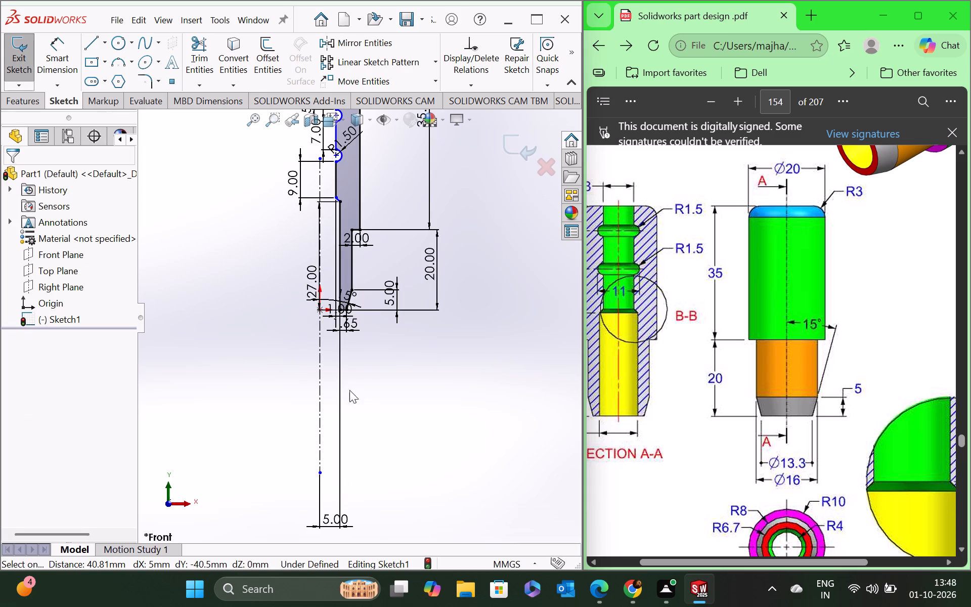
{"action": "scroll", "coordinate": [349, 390], "scroll_direction": "up", "scroll_amount": 4}
{"action": "key", "text": "Escape"}
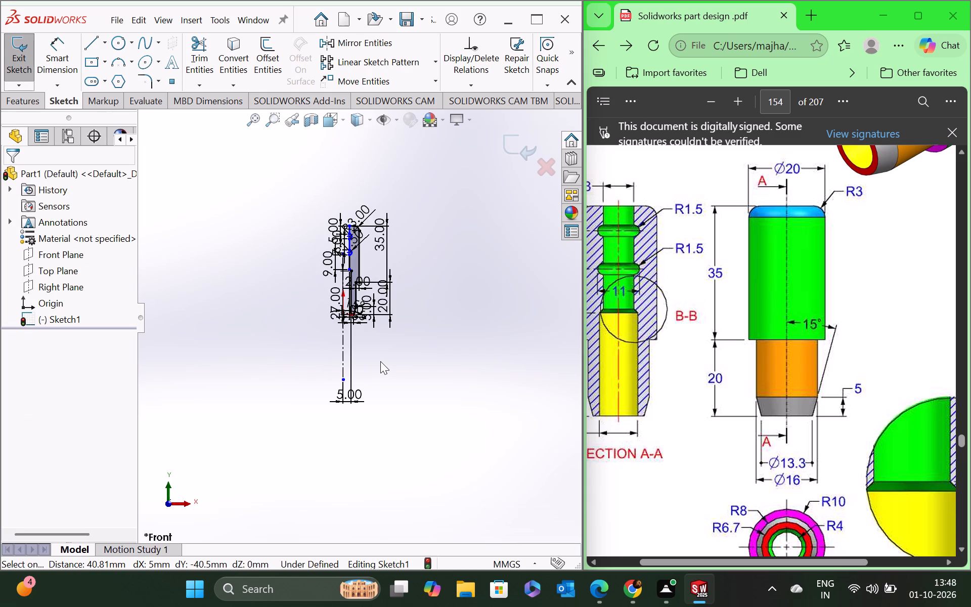
Hide the sketch dimensions again so only the profile geometry and centerline are shown.
{"action": "scroll", "coordinate": [344, 277], "scroll_direction": "up", "scroll_amount": 1}
{"action": "scroll", "coordinate": [345, 276], "scroll_direction": "down", "scroll_amount": 3}
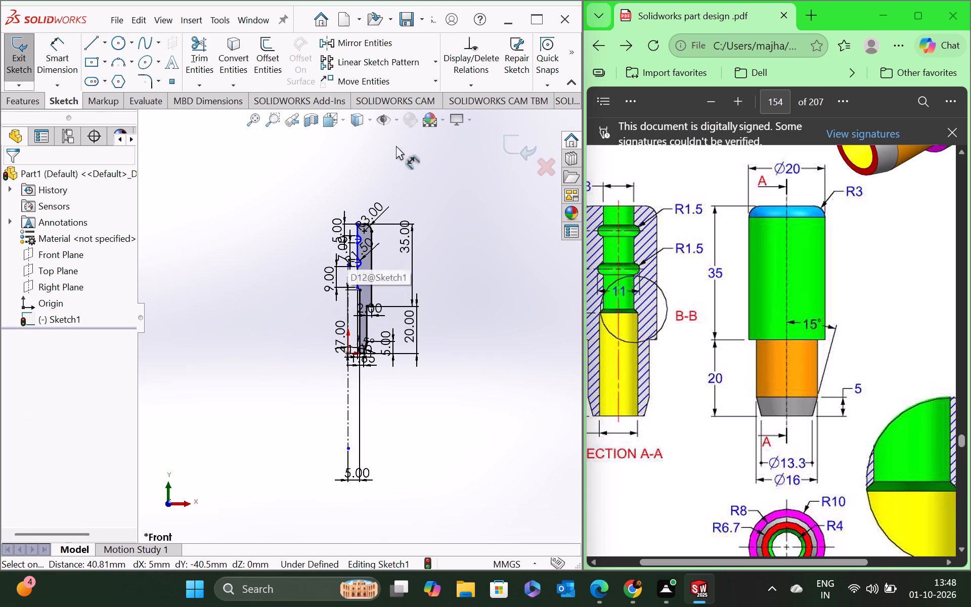
{"action": "left_click", "coordinate": [398, 126]}
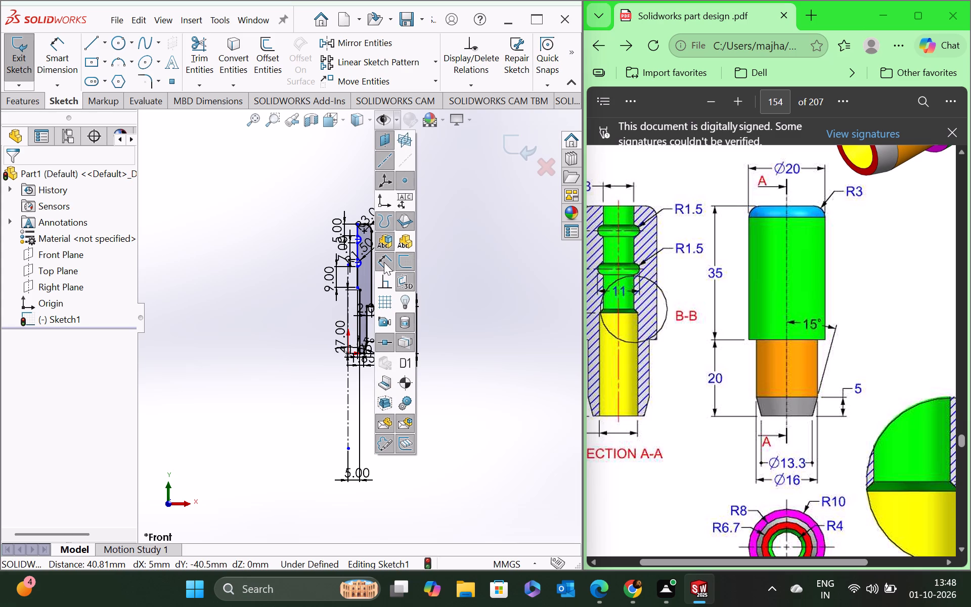
{"action": "left_click", "coordinate": [384, 262]}
{"action": "scroll", "coordinate": [357, 277], "scroll_direction": "down", "scroll_amount": 6}
{"action": "left_click", "coordinate": [484, 258]}
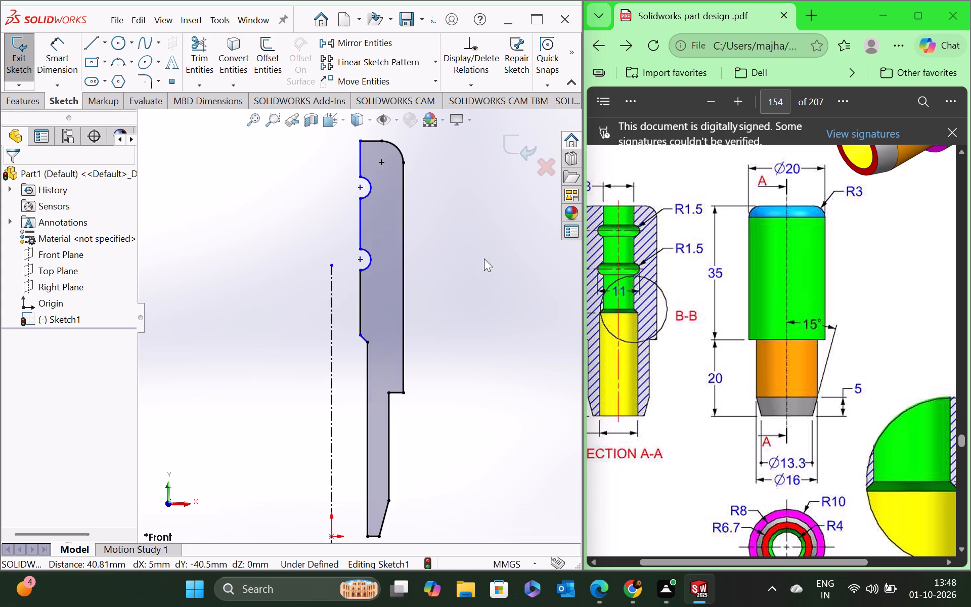
Examine the profile's inner edge, semicircular grooves and short slanted step for geometry that is still under-defined.
{"action": "scroll", "coordinate": [383, 270], "scroll_direction": "down", "scroll_amount": 1}
{"action": "scroll", "coordinate": [369, 317], "scroll_direction": "up", "scroll_amount": 4}
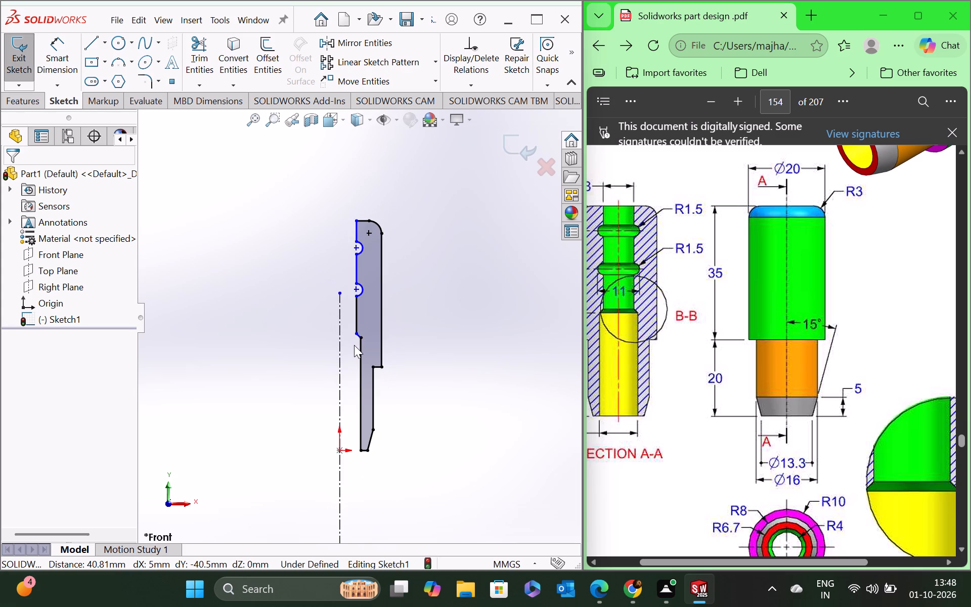
{"action": "scroll", "coordinate": [354, 345], "scroll_direction": "down", "scroll_amount": 4}
{"action": "scroll", "coordinate": [437, 329], "scroll_direction": "up", "scroll_amount": 2}
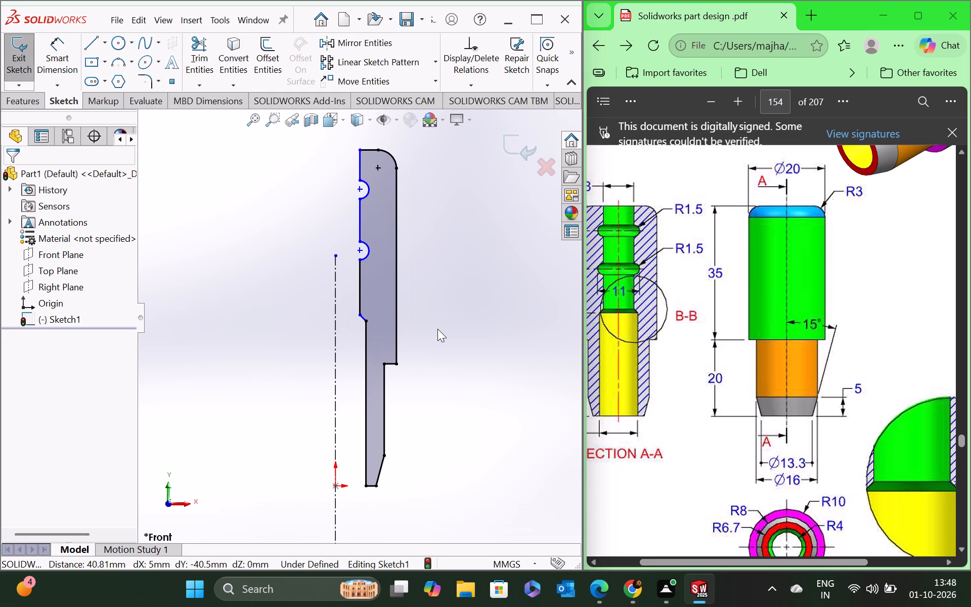
{"action": "scroll", "coordinate": [318, 297], "scroll_direction": "down", "scroll_amount": 2}
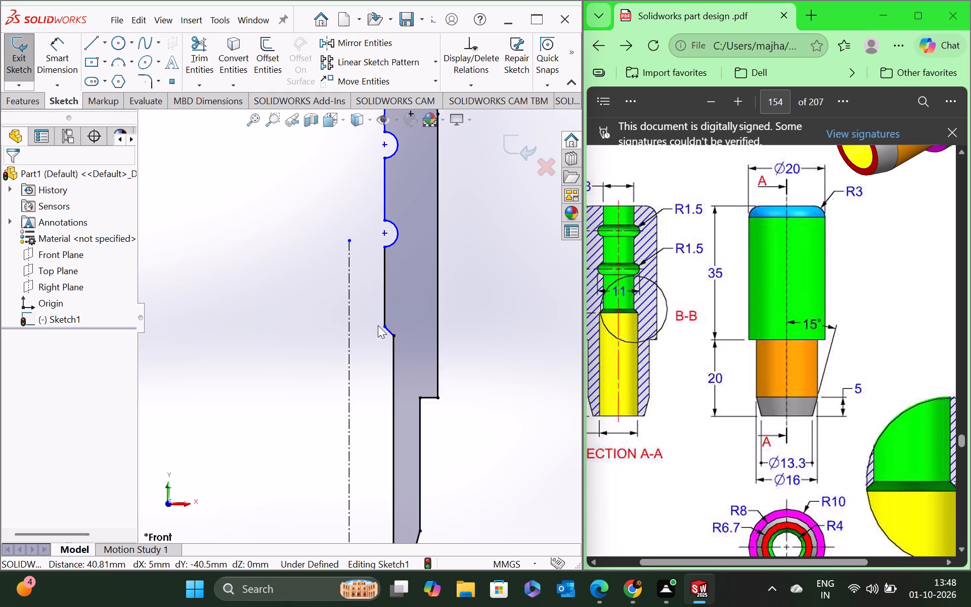
{"action": "scroll", "coordinate": [425, 318], "scroll_direction": "up", "scroll_amount": 4}
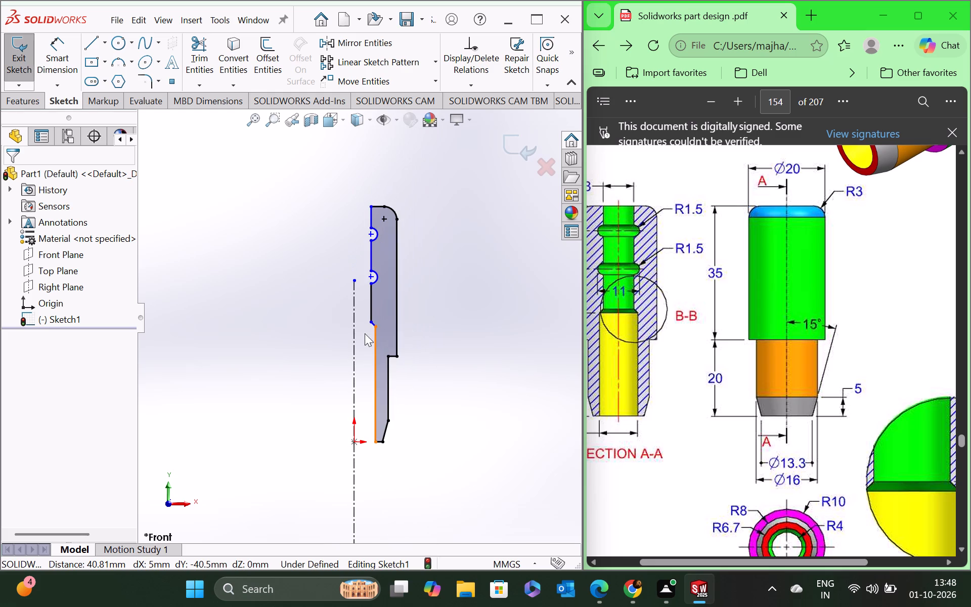
{"action": "scroll", "coordinate": [369, 332], "scroll_direction": "down", "scroll_amount": 5}
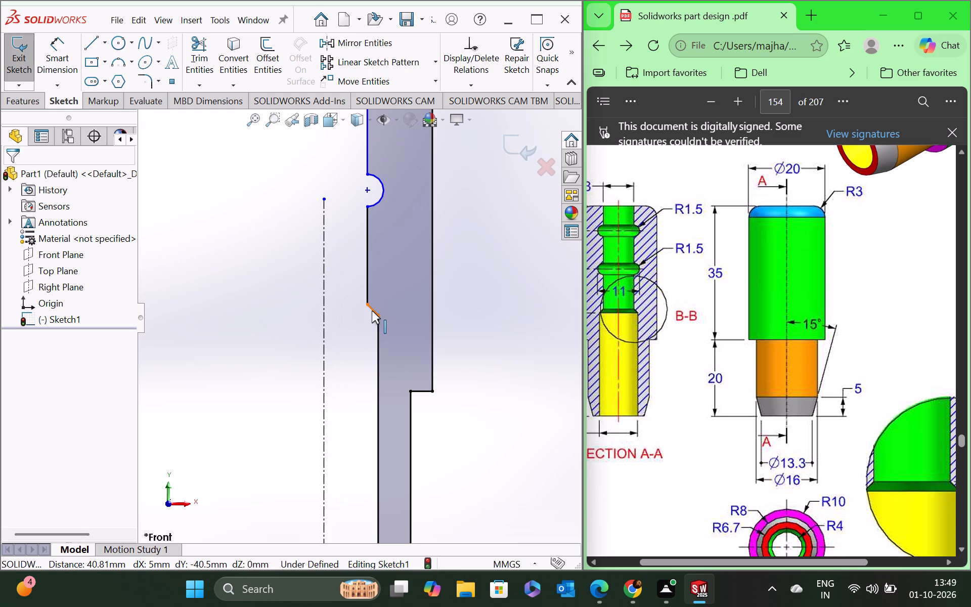
Dimension the angle between the short slanted step and the inner vertical edge below it.
{"action": "scroll", "coordinate": [422, 386], "scroll_direction": "up", "scroll_amount": 3}
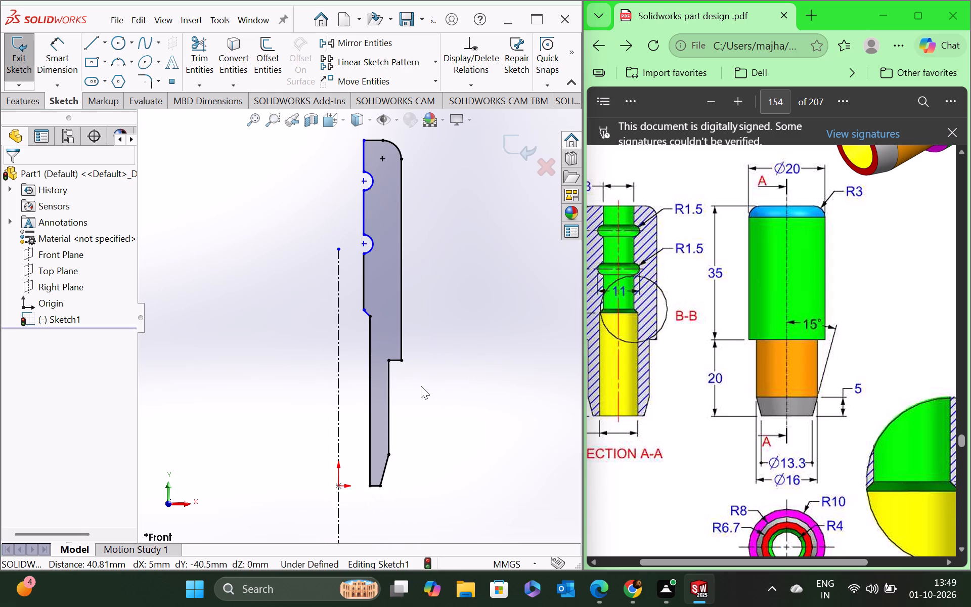
{"action": "scroll", "coordinate": [418, 387], "scroll_direction": "down", "scroll_amount": 2}
{"action": "scroll", "coordinate": [419, 388], "scroll_direction": "up", "scroll_amount": 1}
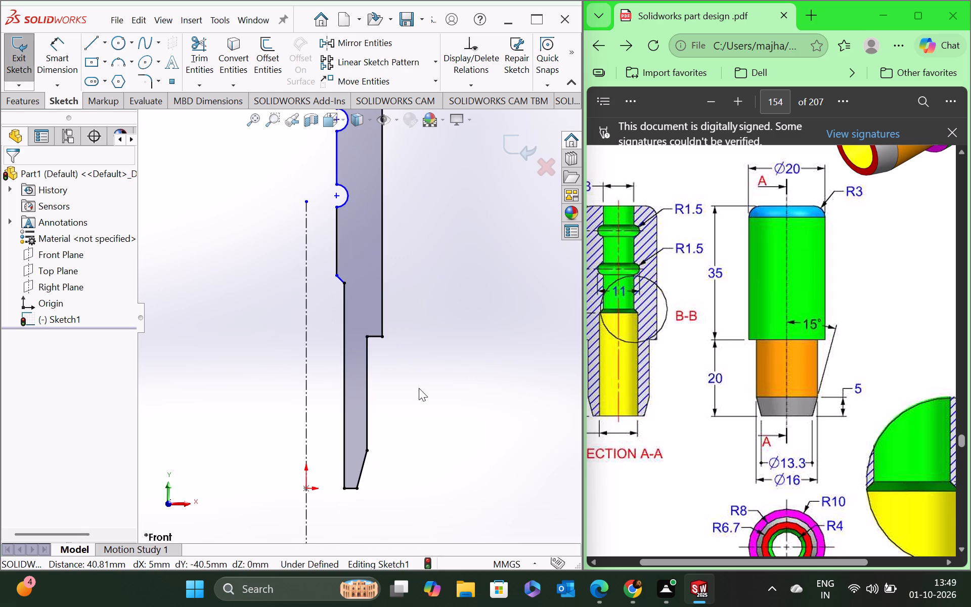
{"action": "scroll", "coordinate": [416, 391], "scroll_direction": "down", "scroll_amount": 1}
{"action": "left_click", "coordinate": [58, 51]}
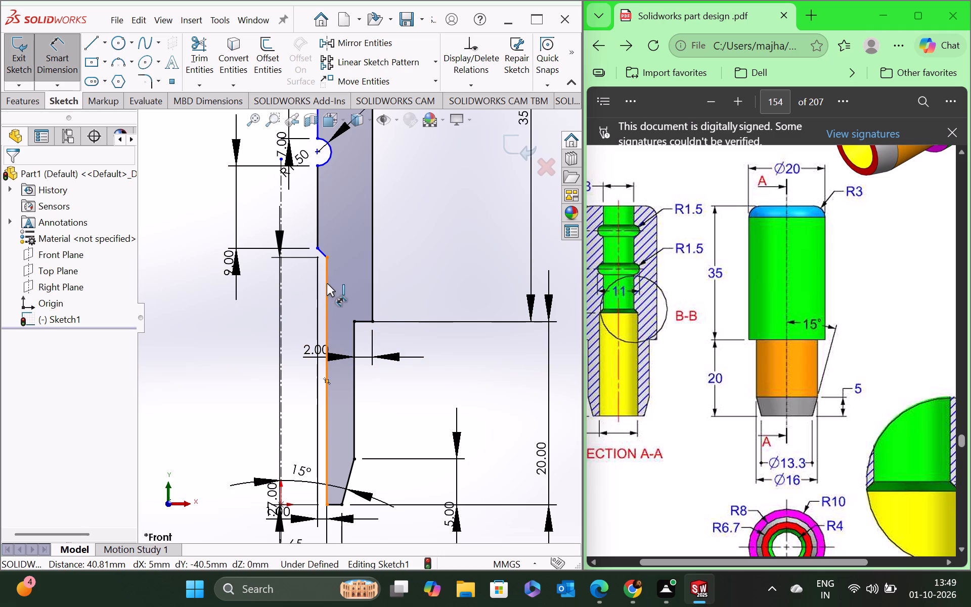
{"action": "left_click", "coordinate": [327, 283]}
{"action": "left_click", "coordinate": [324, 253]}
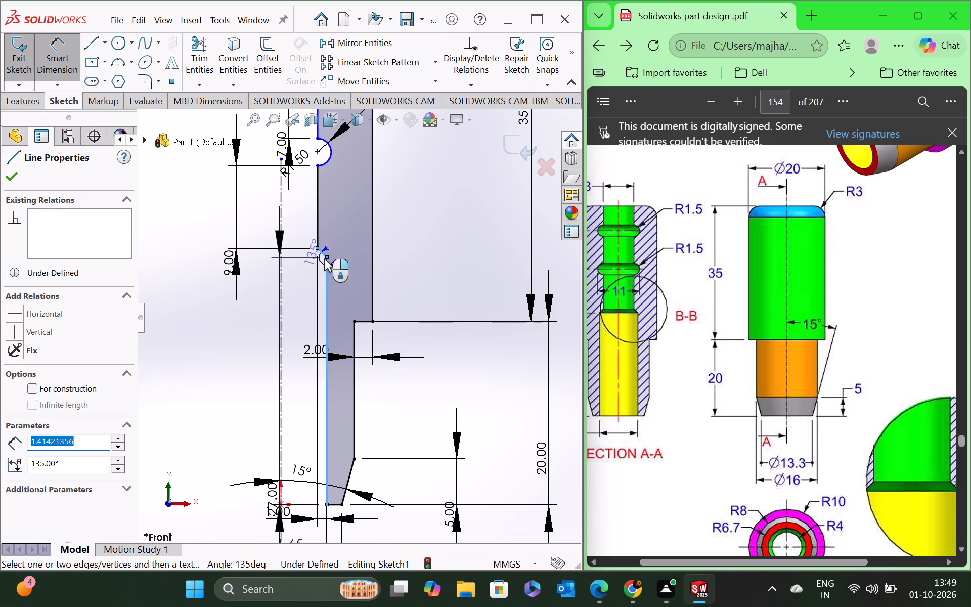
{"action": "left_click", "coordinate": [350, 293]}
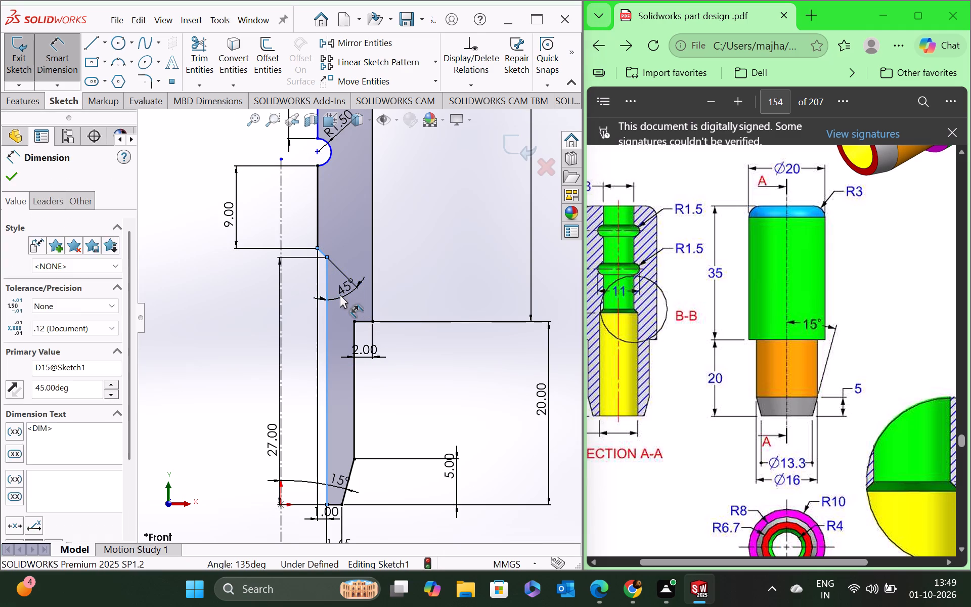
{"action": "key", "text": "Escape"}
{"action": "scroll", "coordinate": [331, 169], "scroll_direction": "down", "scroll_amount": 4}
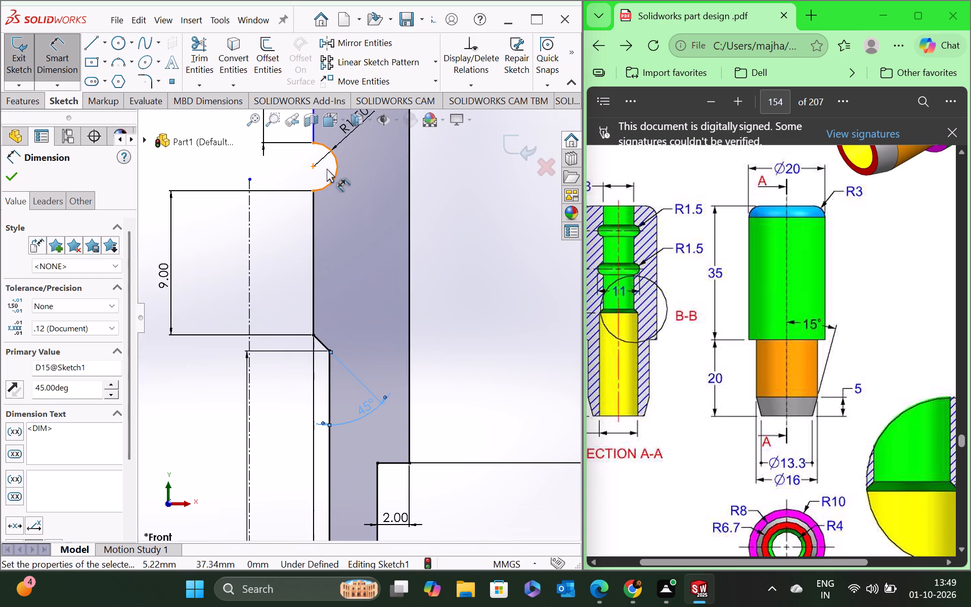
{"action": "scroll", "coordinate": [327, 168], "scroll_direction": "down", "scroll_amount": 3}
{"action": "scroll", "coordinate": [324, 247], "scroll_direction": "up", "scroll_amount": 2}
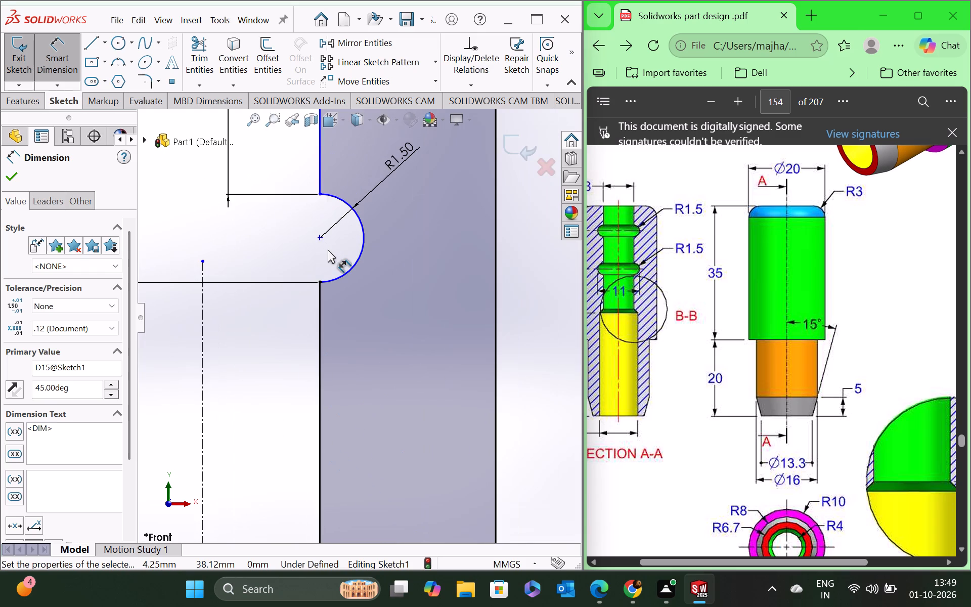
{"action": "key", "text": "Escape"}
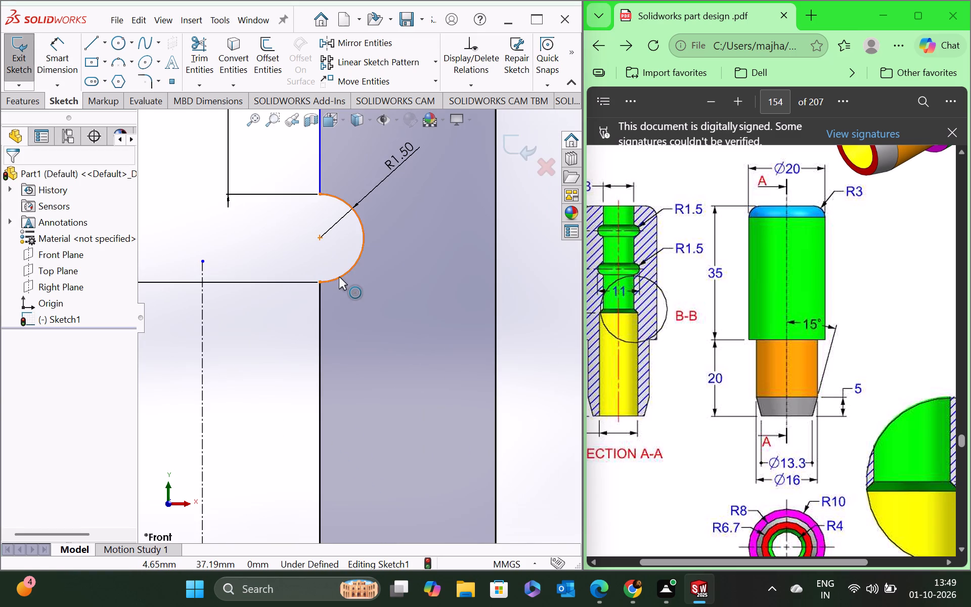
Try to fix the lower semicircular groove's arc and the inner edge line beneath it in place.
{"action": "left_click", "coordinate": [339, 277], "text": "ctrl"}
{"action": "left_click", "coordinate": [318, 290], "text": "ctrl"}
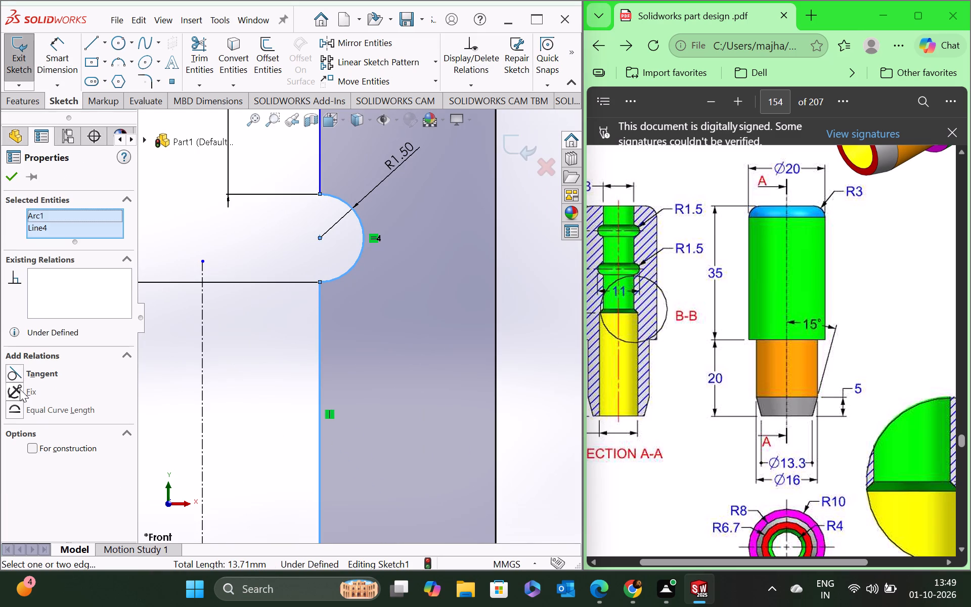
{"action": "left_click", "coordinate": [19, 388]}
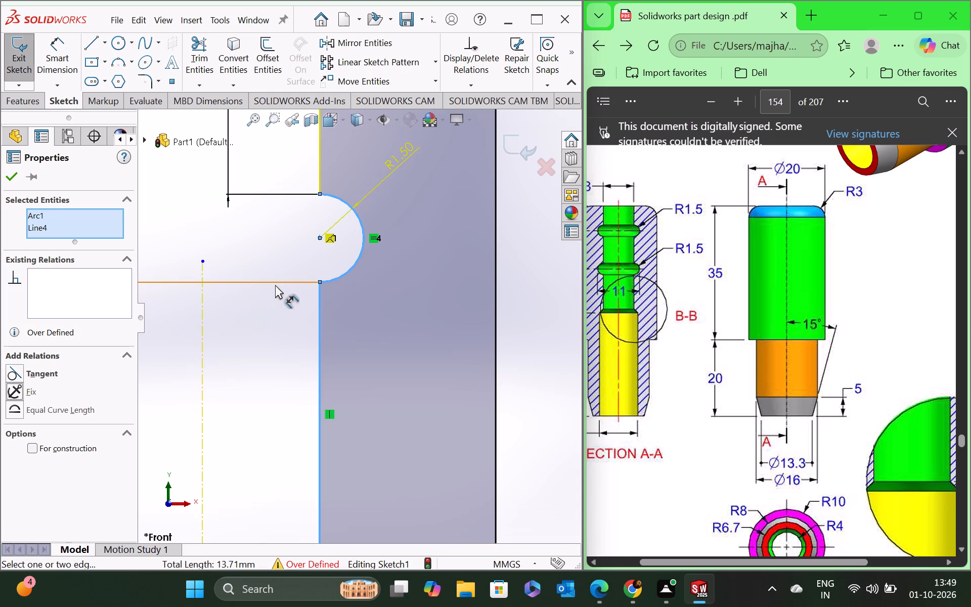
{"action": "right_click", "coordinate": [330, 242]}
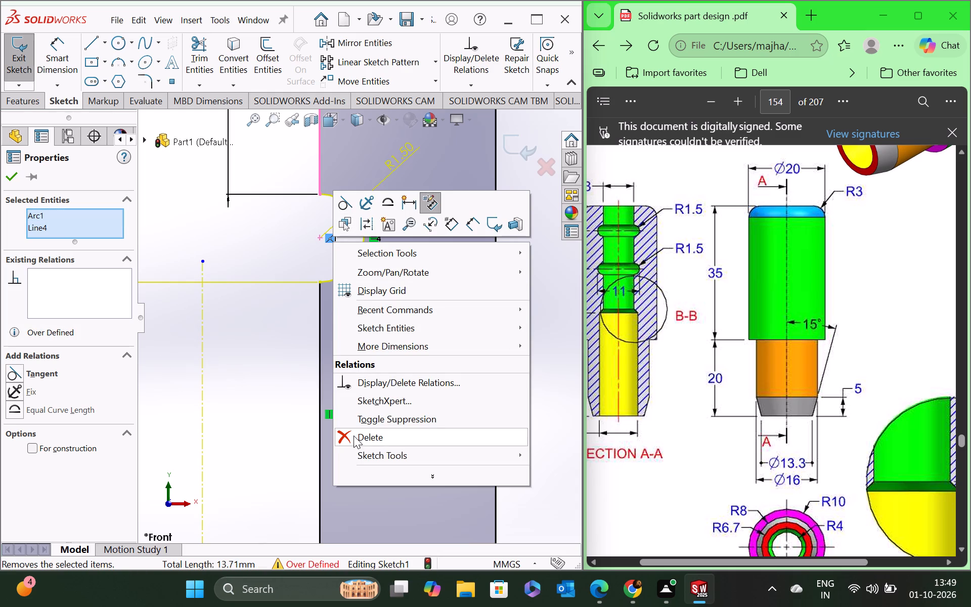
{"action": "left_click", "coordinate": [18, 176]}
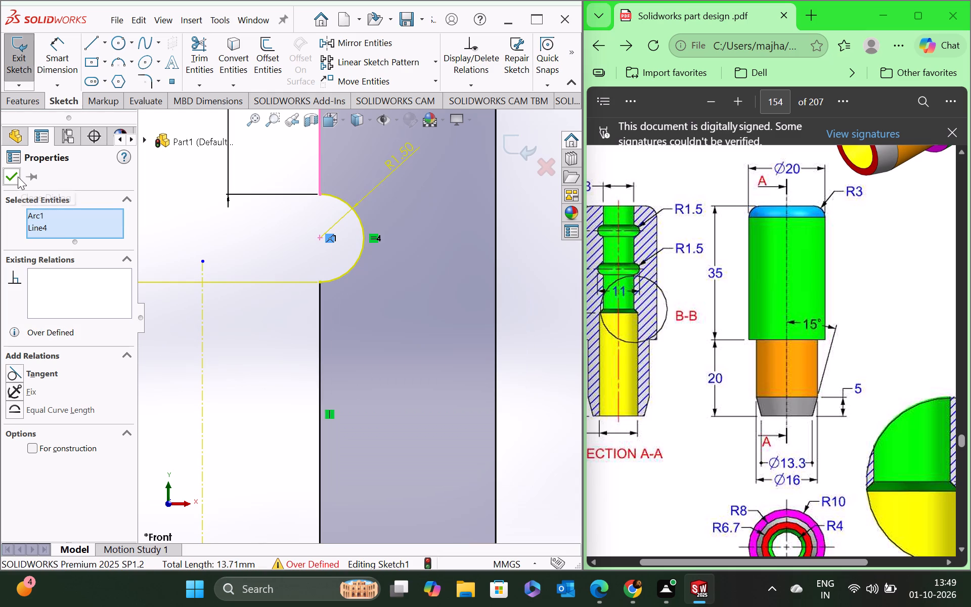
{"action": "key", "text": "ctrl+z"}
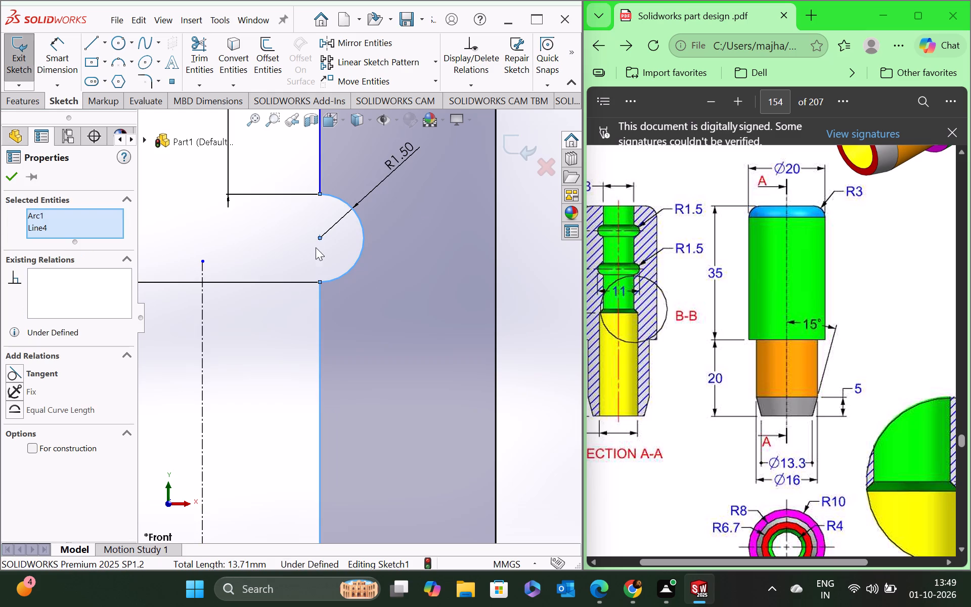
Add a vertical relation between the lower groove's arc center and the arc's lower endpoint.
{"action": "scroll", "coordinate": [328, 247], "scroll_direction": "down", "scroll_amount": 2}
{"action": "scroll", "coordinate": [328, 247], "scroll_direction": "up", "scroll_amount": 2}
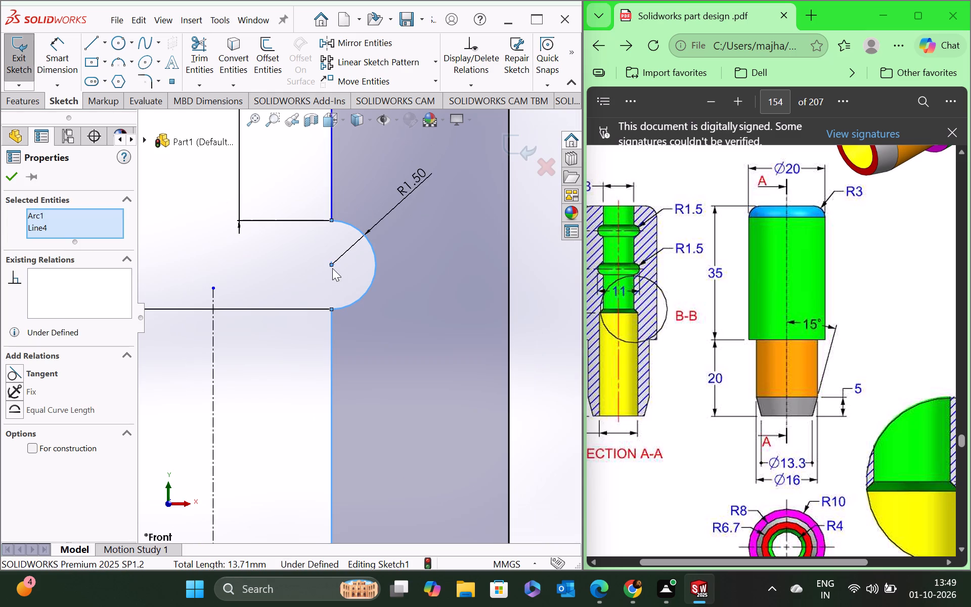
{"action": "left_click", "coordinate": [332, 267]}
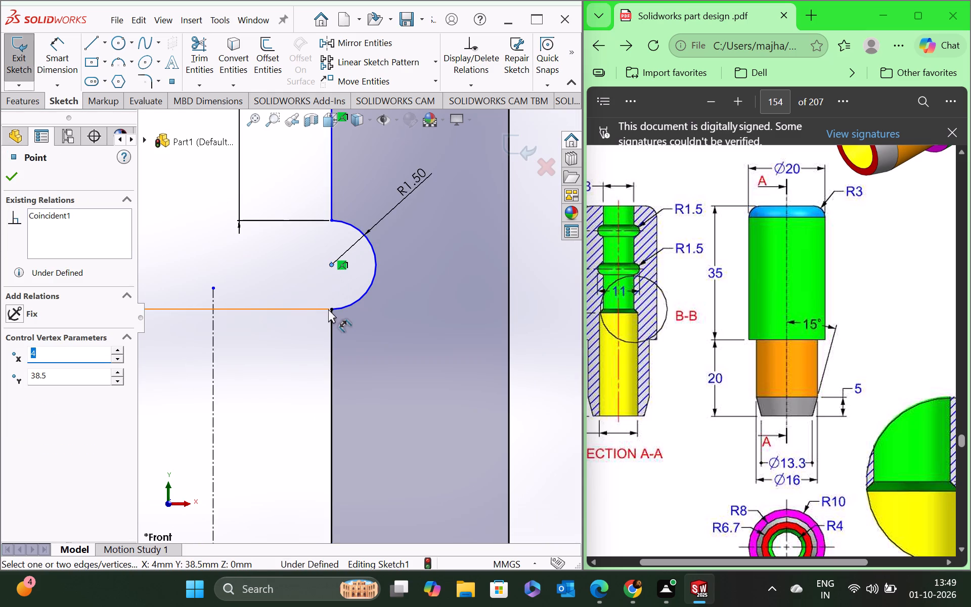
{"action": "left_click", "coordinate": [330, 309], "text": "ctrl"}
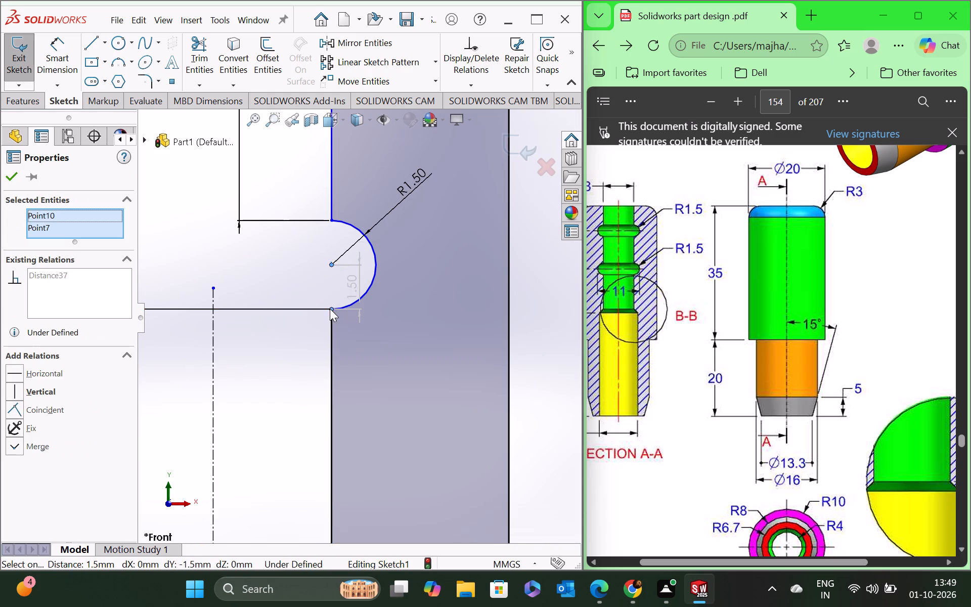
{"action": "left_click", "coordinate": [32, 388]}
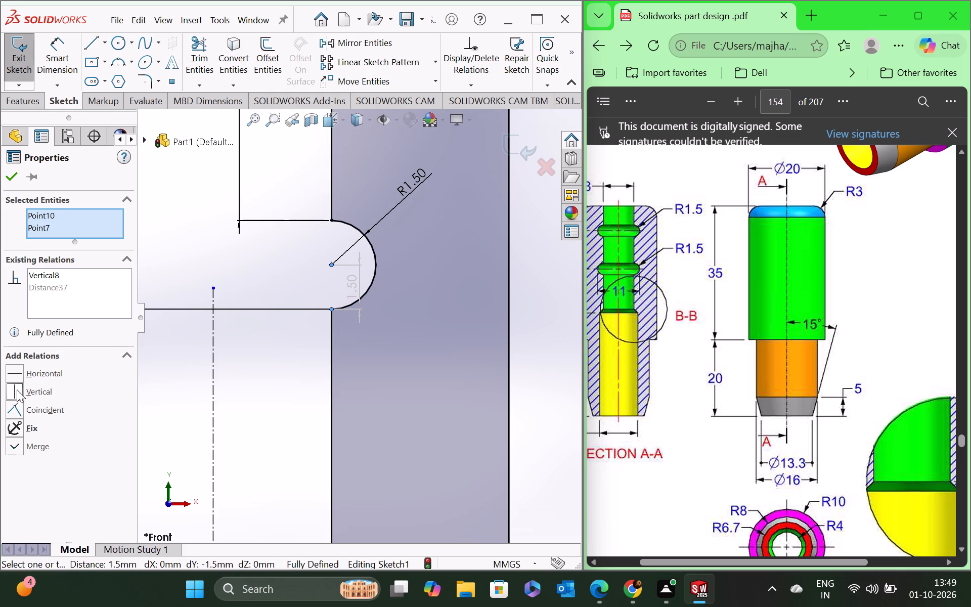
{"action": "left_click", "coordinate": [14, 176]}
Revolve the closed half-section profile 360° about the vertical centerline to form the solid sleeve.
{"action": "scroll", "coordinate": [278, 240], "scroll_direction": "up", "scroll_amount": 4}
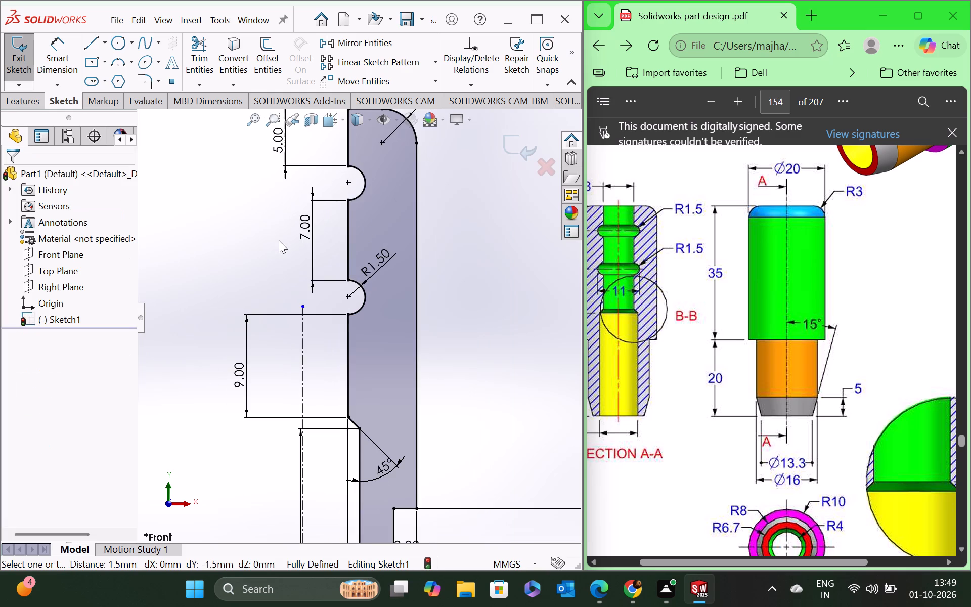
{"action": "scroll", "coordinate": [353, 193], "scroll_direction": "up", "scroll_amount": 2}
{"action": "scroll", "coordinate": [419, 354], "scroll_direction": "up", "scroll_amount": 3}
{"action": "scroll", "coordinate": [409, 424], "scroll_direction": "down", "scroll_amount": 2}
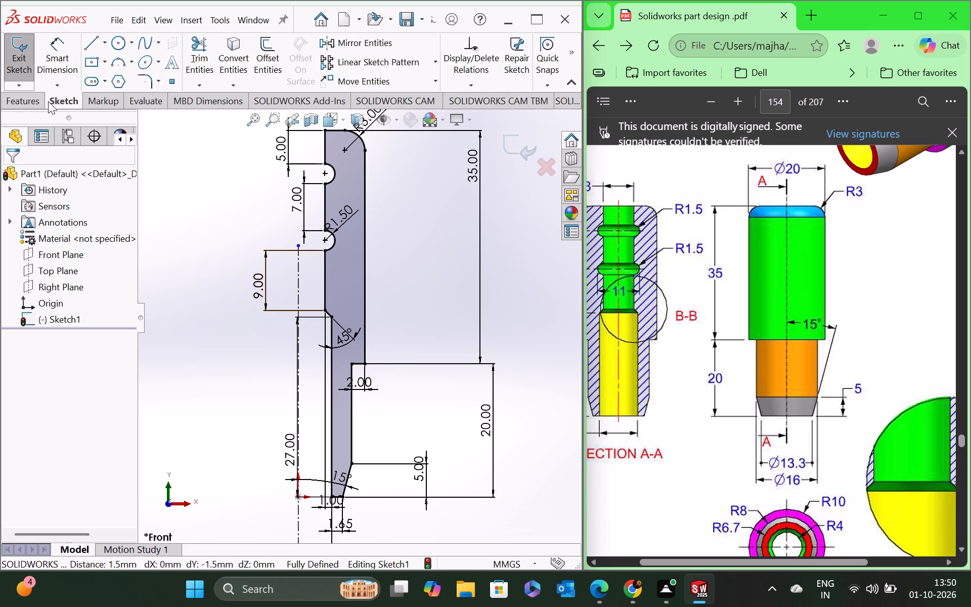
{"action": "left_click", "coordinate": [18, 97]}
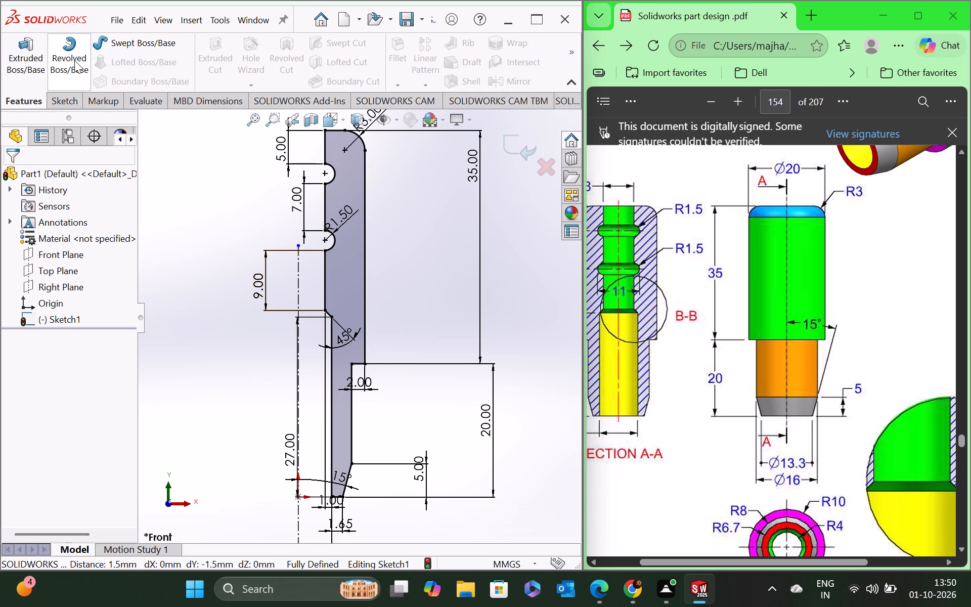
{"action": "left_click", "coordinate": [74, 60]}
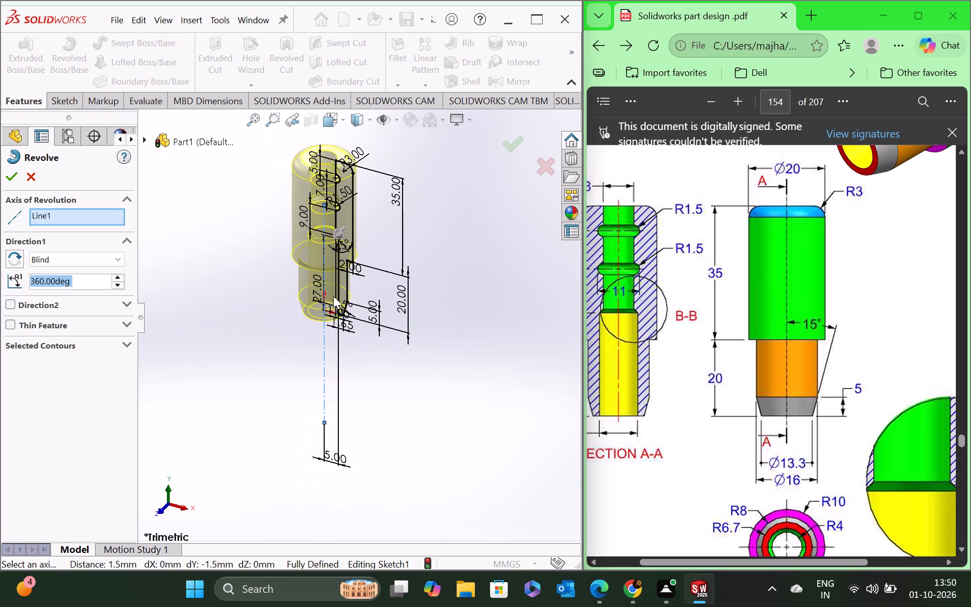
{"action": "middle_click_drag", "start_coordinate": [466, 269], "coordinate": [498, 244]}
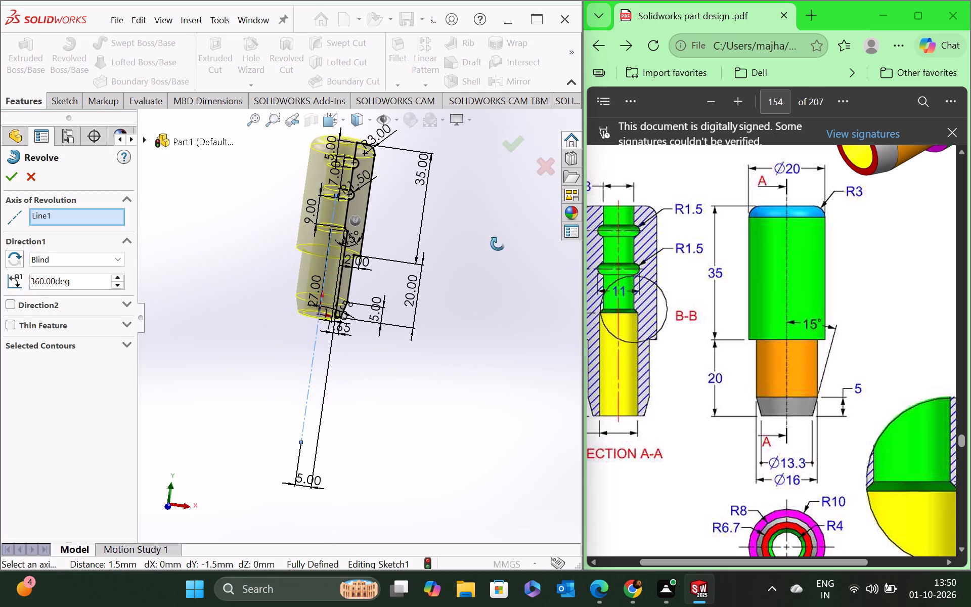
{"action": "middle_click_drag", "start_coordinate": [498, 244], "coordinate": [491, 272]}
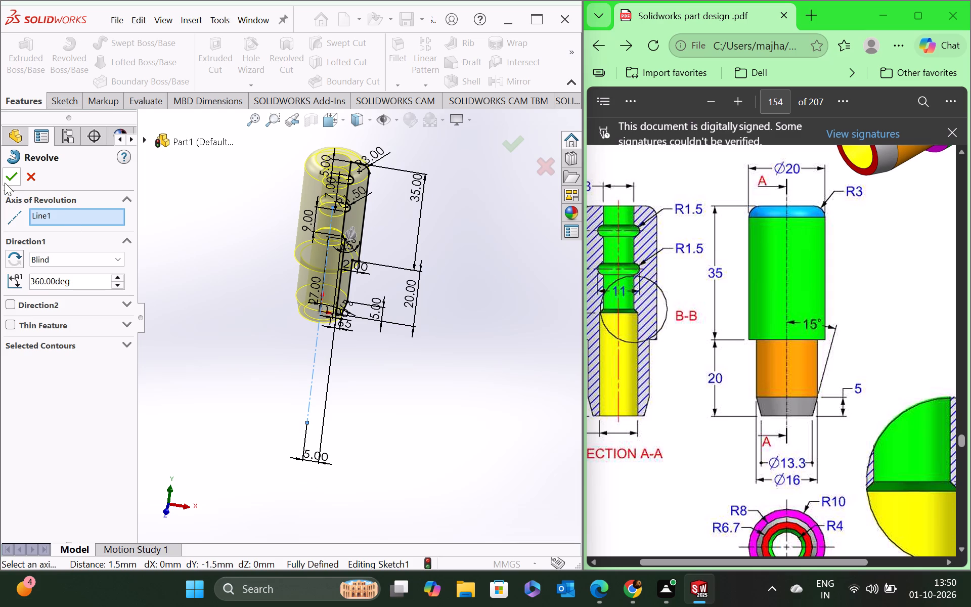
{"action": "left_click", "coordinate": [9, 179]}
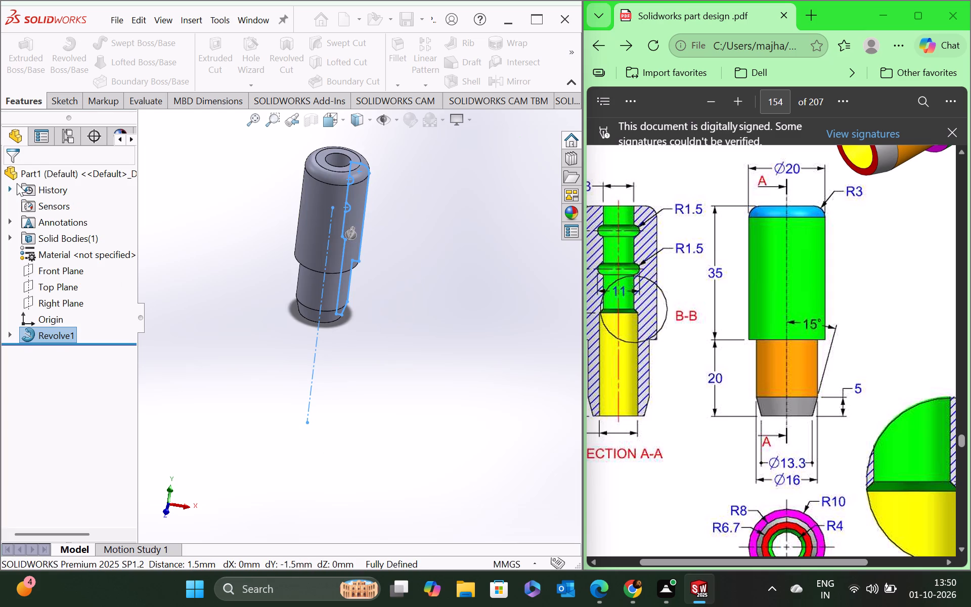
Inspect the revolved sleeve's stepped outside and its tapered bottom end from several angles.
{"action": "scroll", "coordinate": [371, 314], "scroll_direction": "down", "scroll_amount": 1}
{"action": "middle_click_drag", "start_coordinate": [371, 314], "coordinate": [411, 240]}
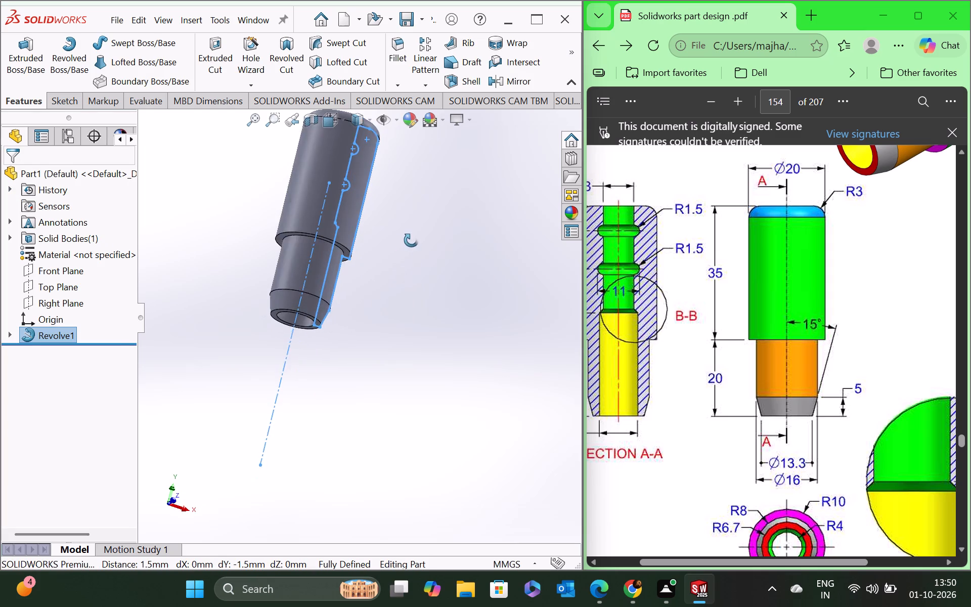
{"action": "middle_click_drag", "start_coordinate": [411, 240], "coordinate": [410, 269]}
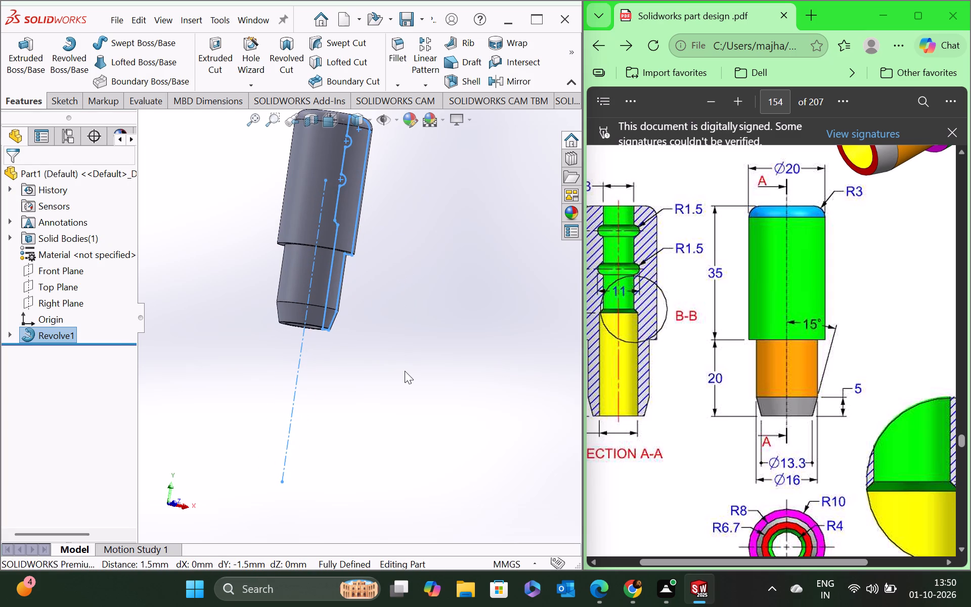
{"action": "middle_click_drag", "start_coordinate": [405, 371], "coordinate": [393, 389]}
{"action": "scroll", "coordinate": [393, 389], "scroll_direction": "up", "scroll_amount": 1}
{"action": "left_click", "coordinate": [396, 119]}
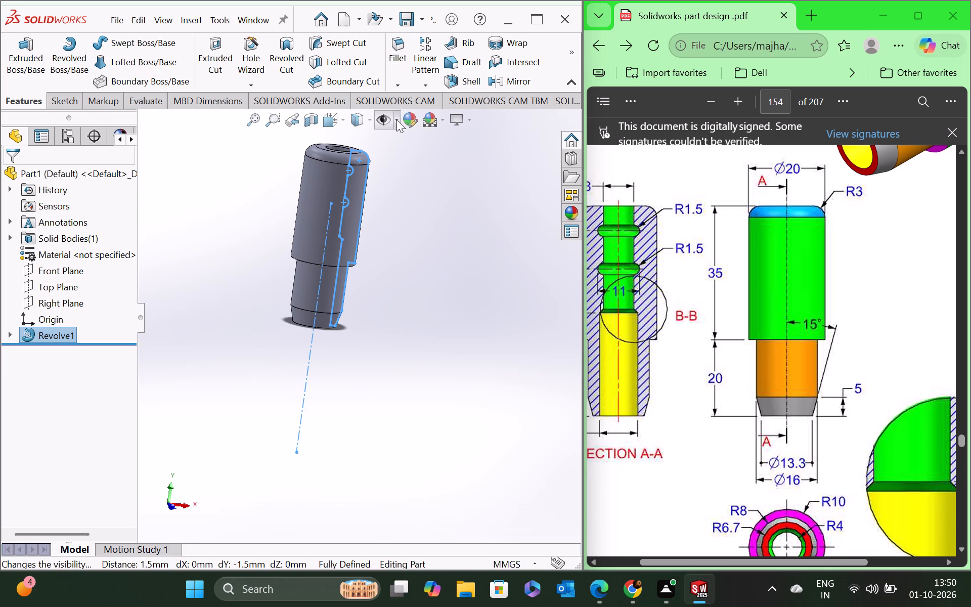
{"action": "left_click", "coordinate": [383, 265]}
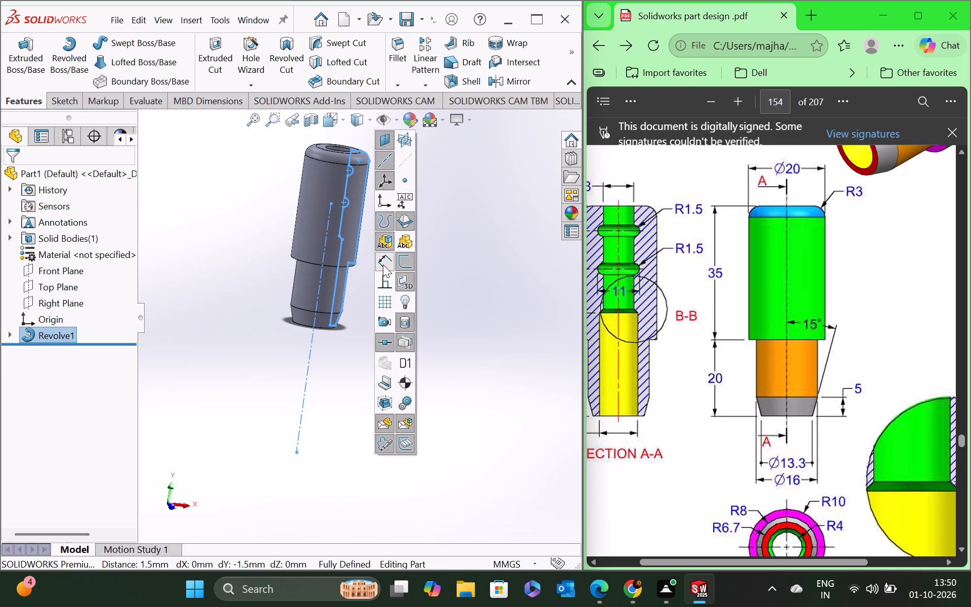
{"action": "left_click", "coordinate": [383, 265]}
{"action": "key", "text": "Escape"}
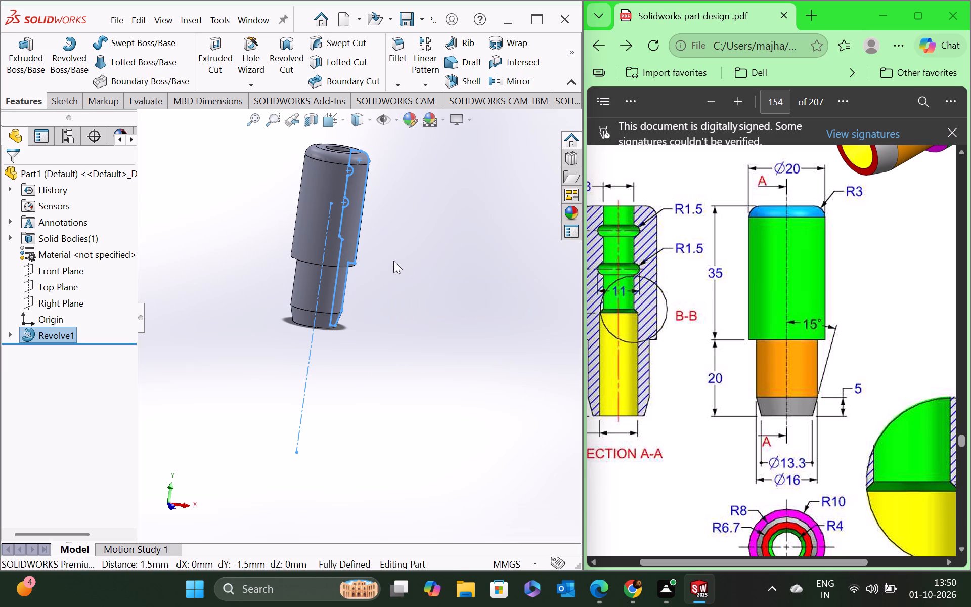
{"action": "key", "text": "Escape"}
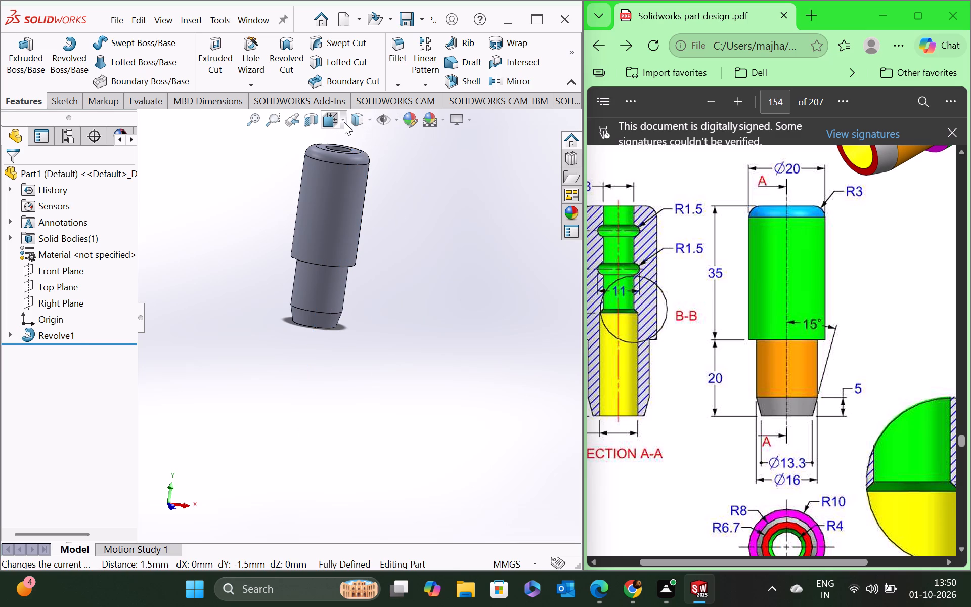
Check the sleeve in the Front and Isometric standard views, leaving it in Isometric.
{"action": "left_click", "coordinate": [344, 122]}
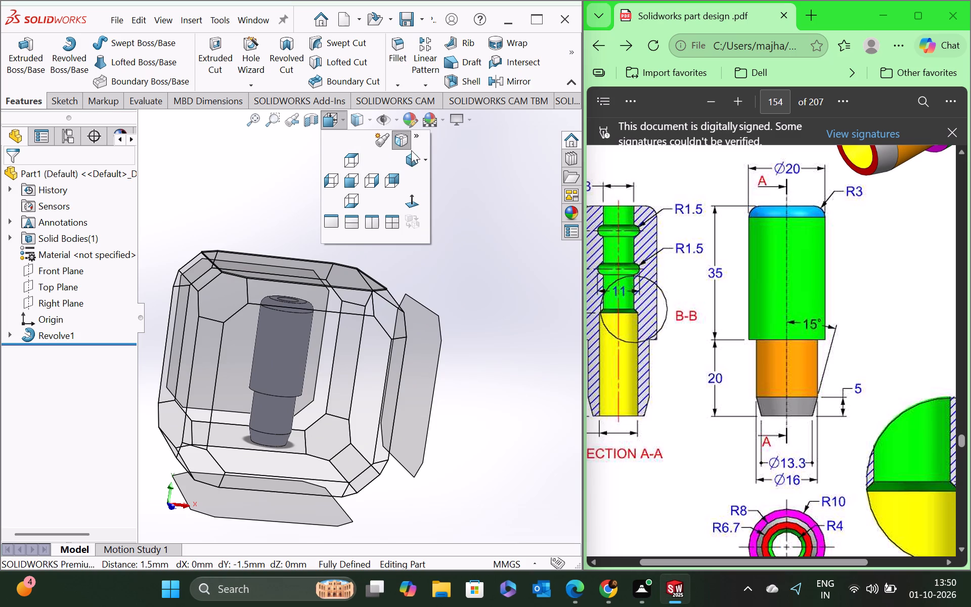
{"action": "left_click", "coordinate": [412, 163]}
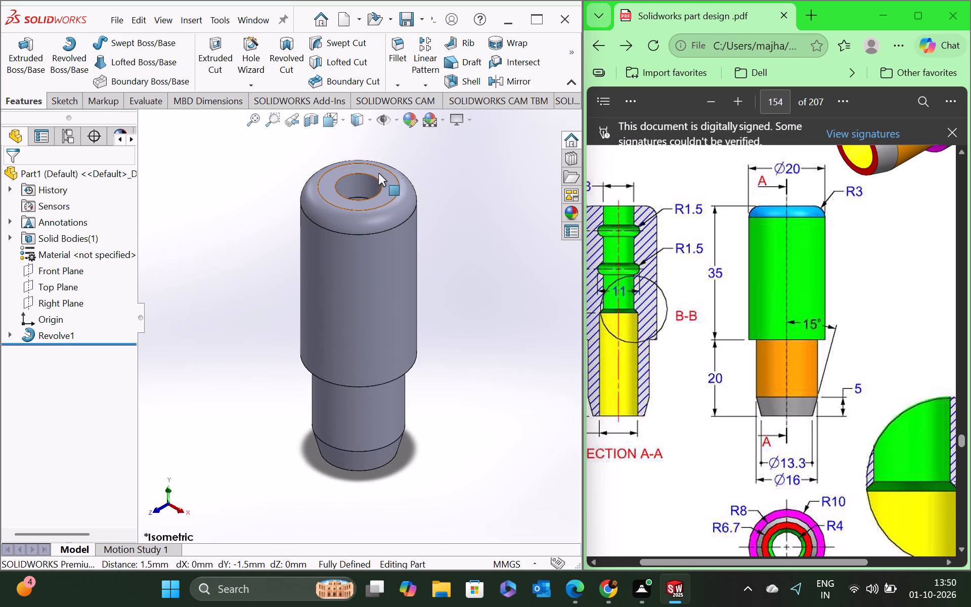
{"action": "left_click", "coordinate": [372, 117]}
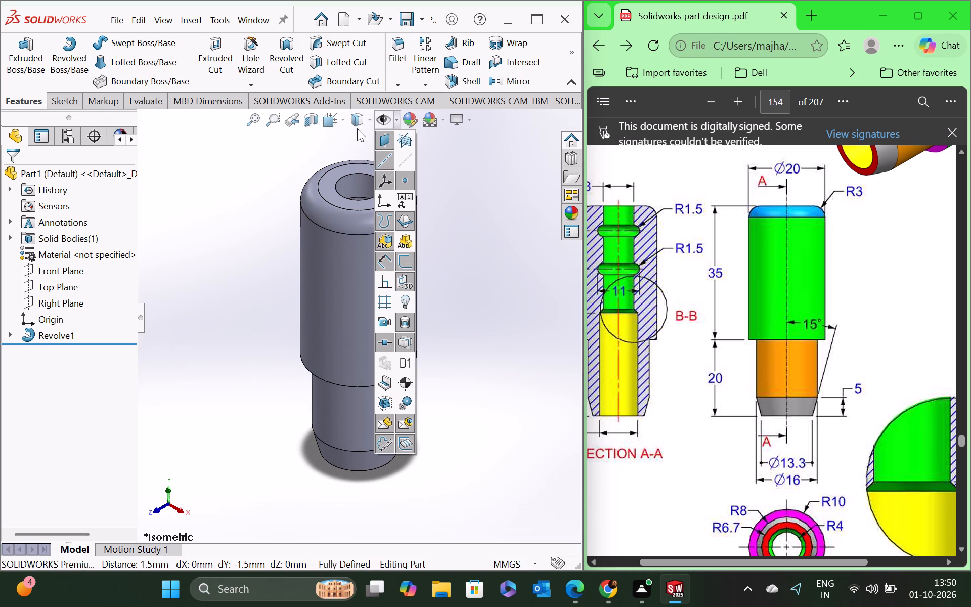
{"action": "left_click", "coordinate": [342, 115]}
{"action": "left_click", "coordinate": [344, 120]}
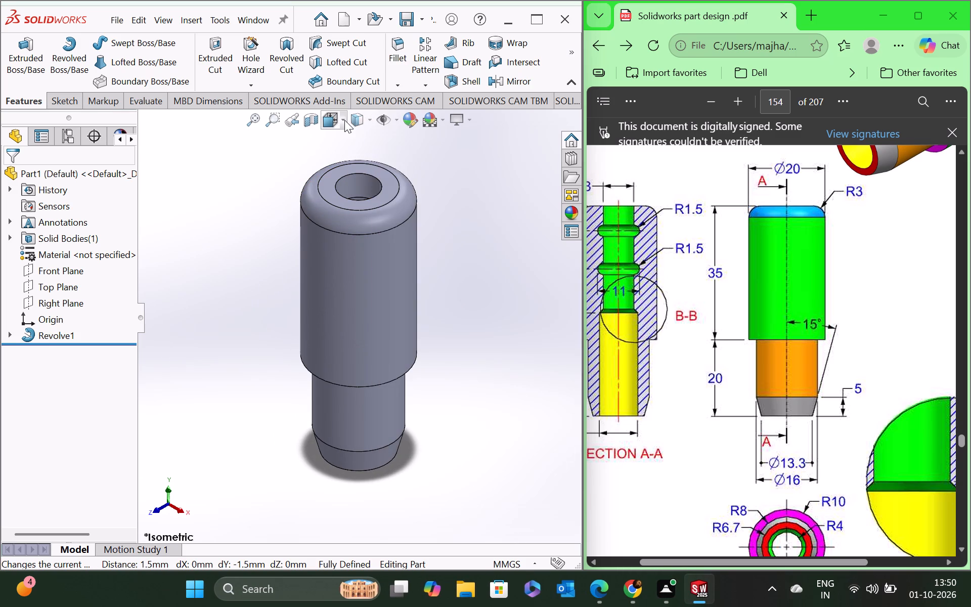
{"action": "left_click", "coordinate": [397, 140]}
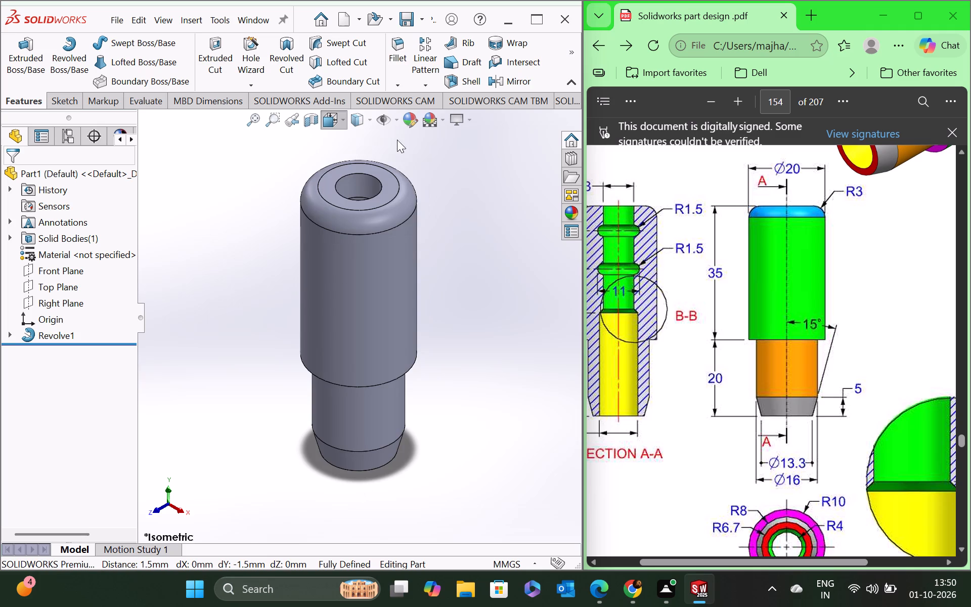
{"action": "left_click", "coordinate": [343, 121]}
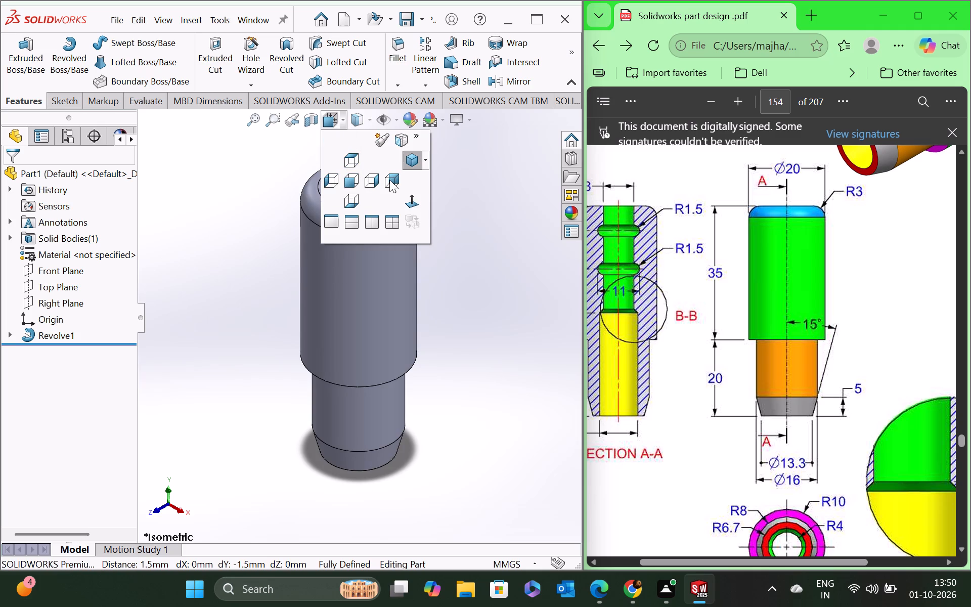
{"action": "left_click", "coordinate": [357, 179]}
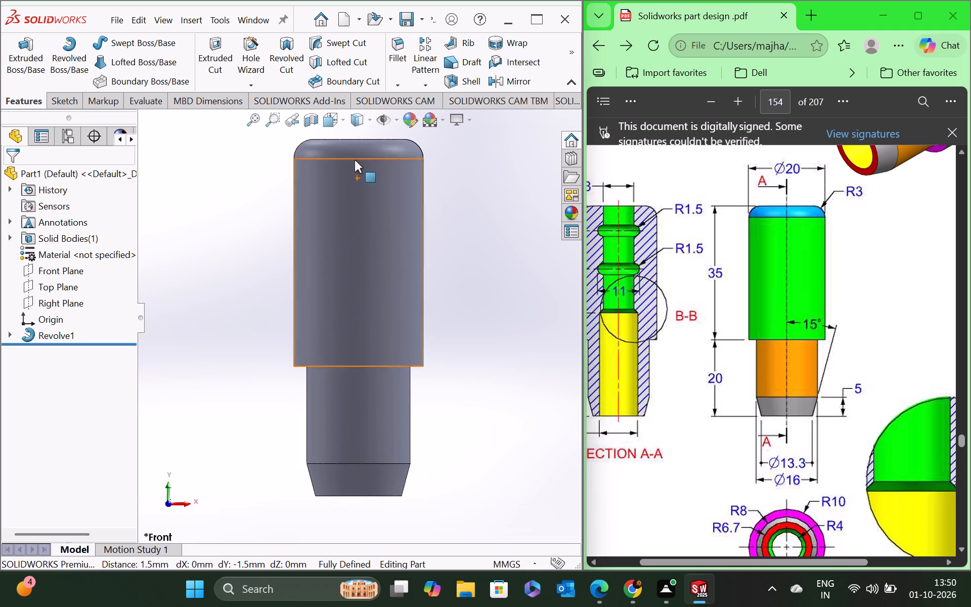
{"action": "left_click", "coordinate": [345, 118]}
{"action": "left_click", "coordinate": [410, 162]}
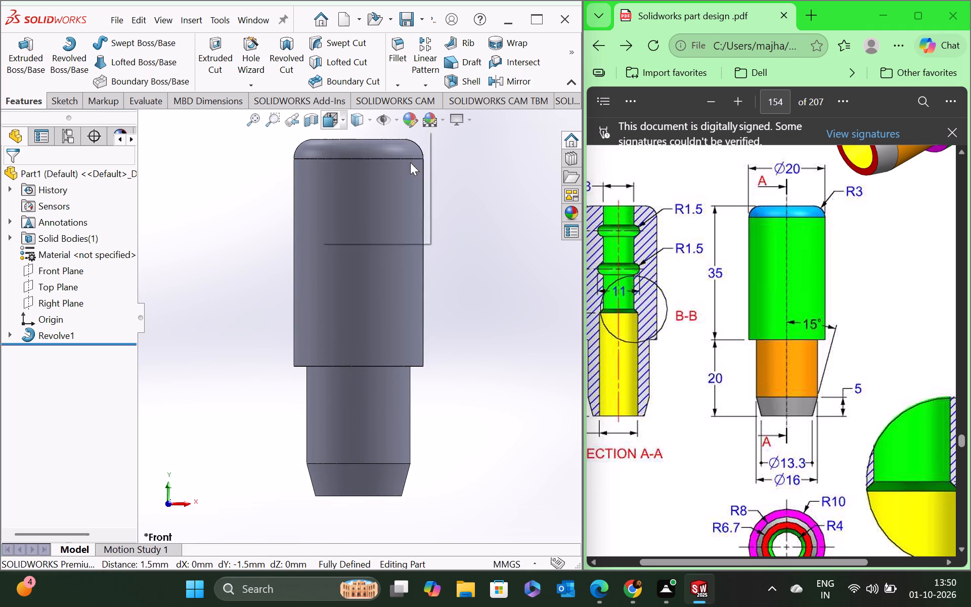
Compare the finished sleeve with the Exercise-149 drawing on page 154 of the PDF.
{"action": "scroll", "coordinate": [791, 278], "scroll_direction": "down", "scroll_amount": 1}
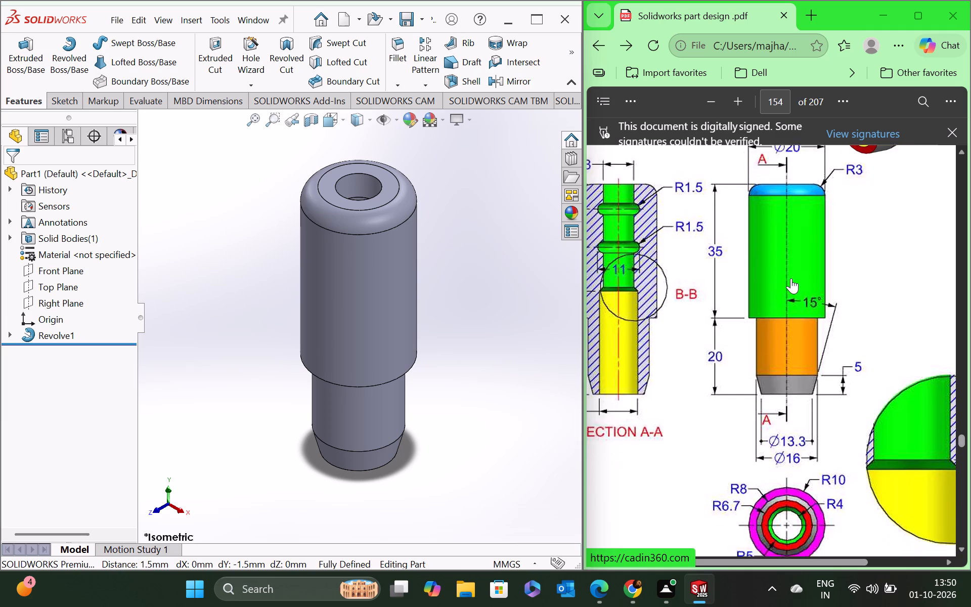
{"action": "scroll", "coordinate": [791, 278], "scroll_direction": "up", "scroll_amount": 3}
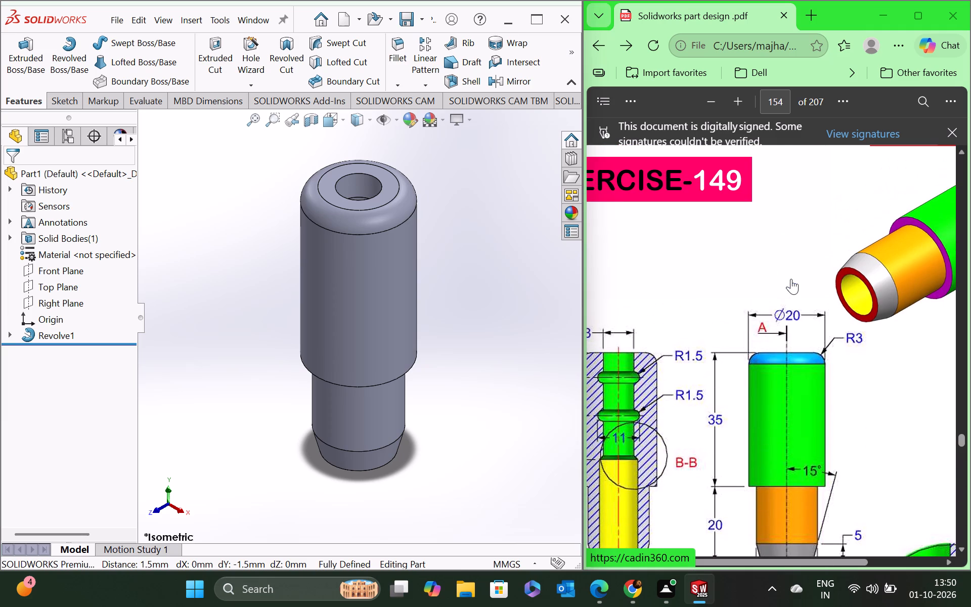
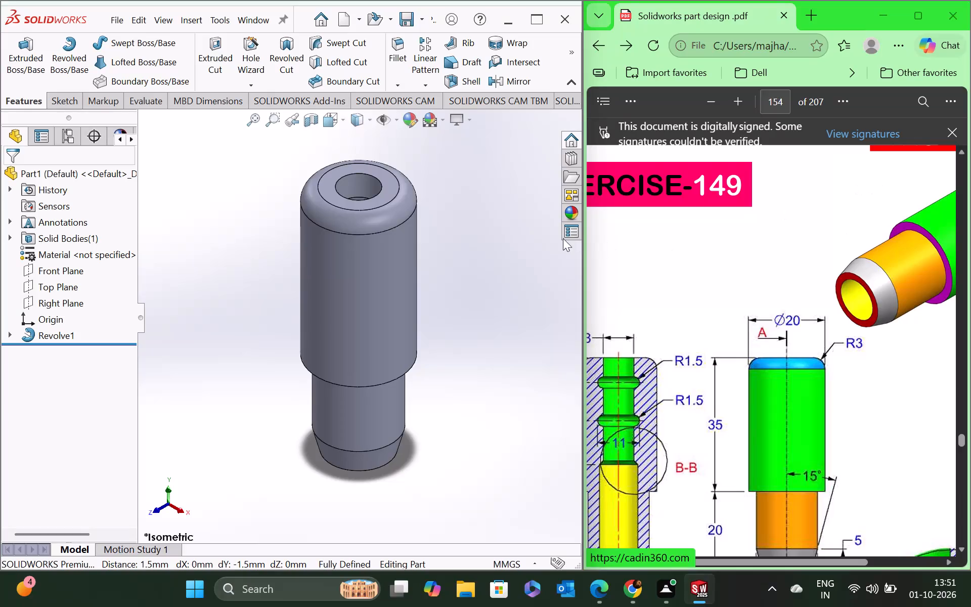
Start saving the finished sleeve part with Save As.
{"action": "left_click", "coordinate": [121, 14]}
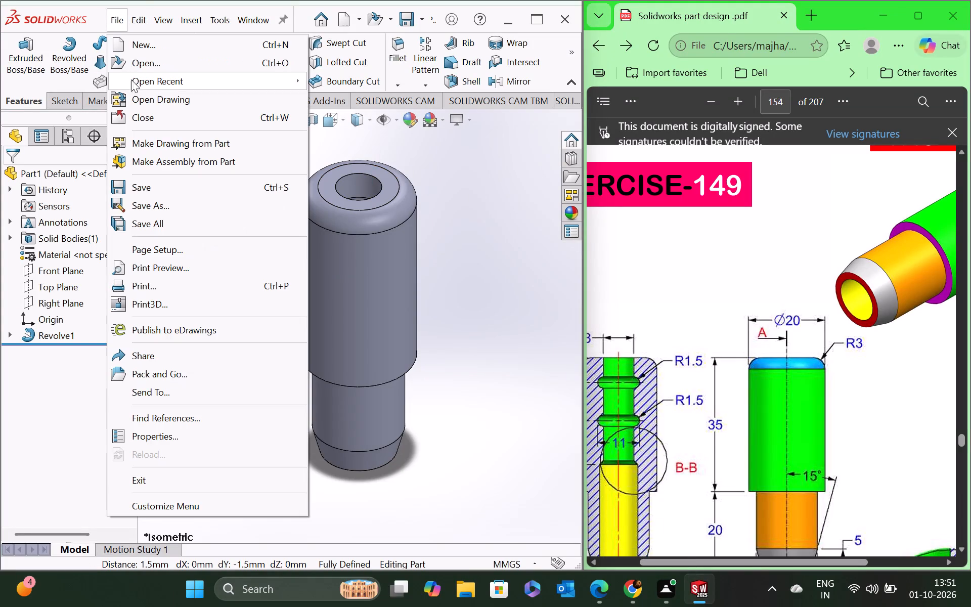
{"action": "left_click", "coordinate": [154, 200]}
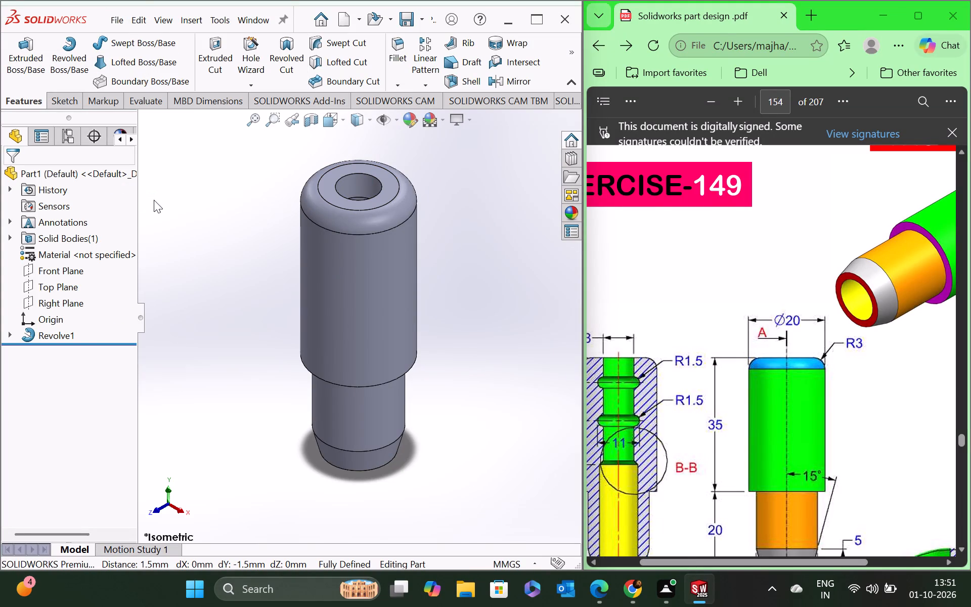
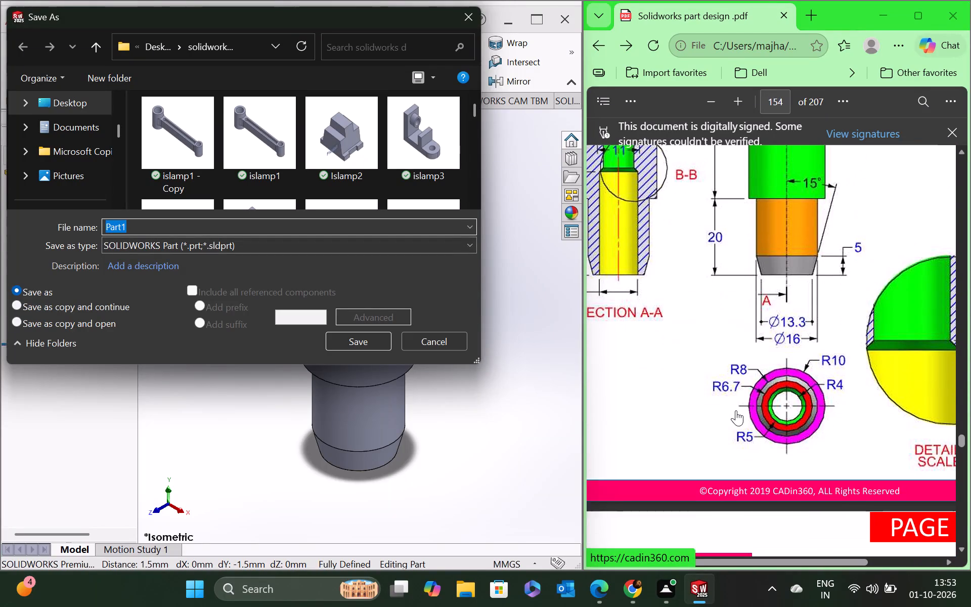
Examine the section A-A, front and bottom views on page 154 of the PDF to review the sleeve's dimensions.
{"action": "scroll", "coordinate": [736, 410], "scroll_direction": "up", "scroll_amount": 1}
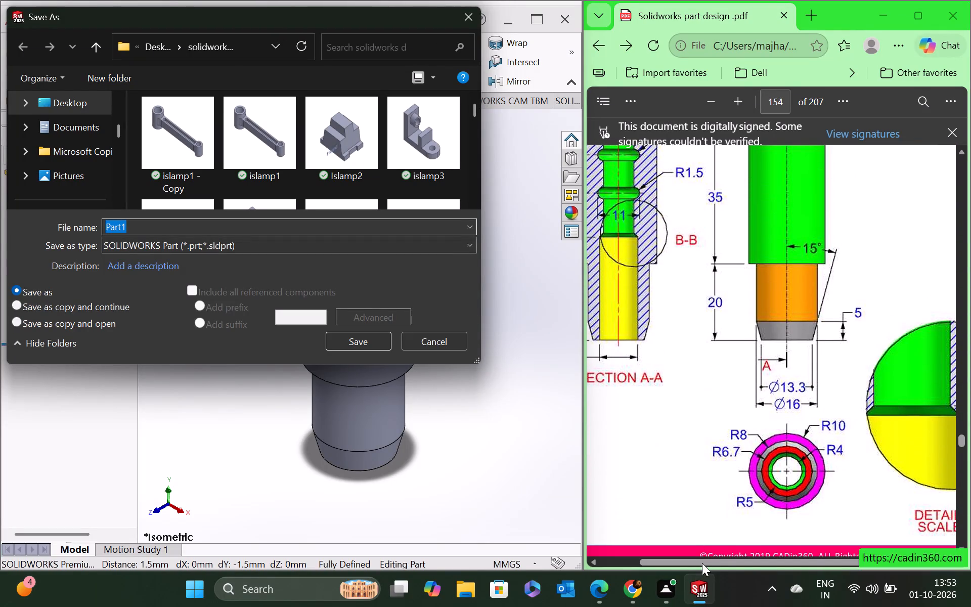
{"action": "left_click_drag", "start_coordinate": [709, 562], "coordinate": [643, 561]}
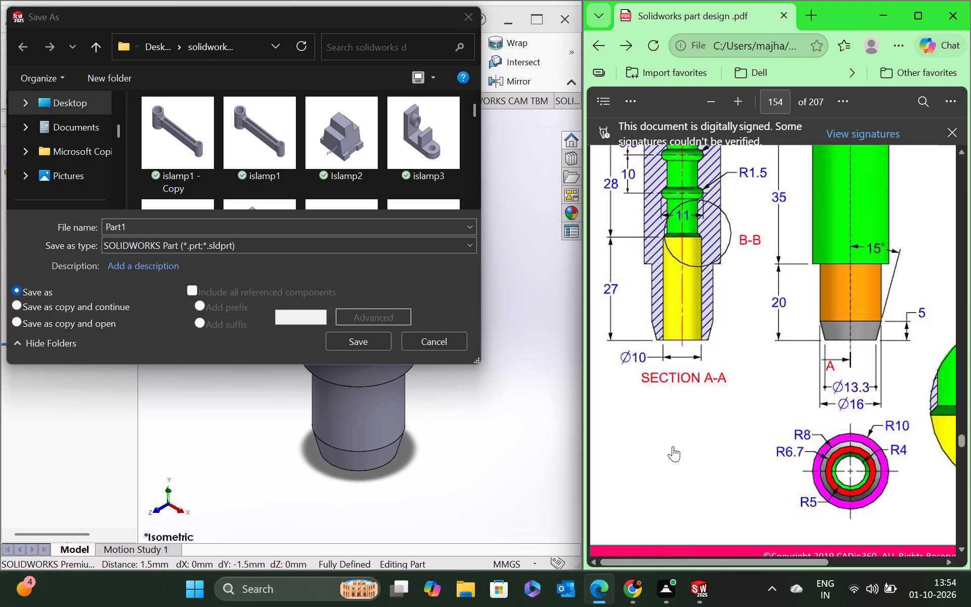
{"action": "scroll", "coordinate": [737, 460], "scroll_direction": "down", "scroll_amount": 1}
{"action": "scroll", "coordinate": [737, 460], "scroll_direction": "up", "scroll_amount": 3}
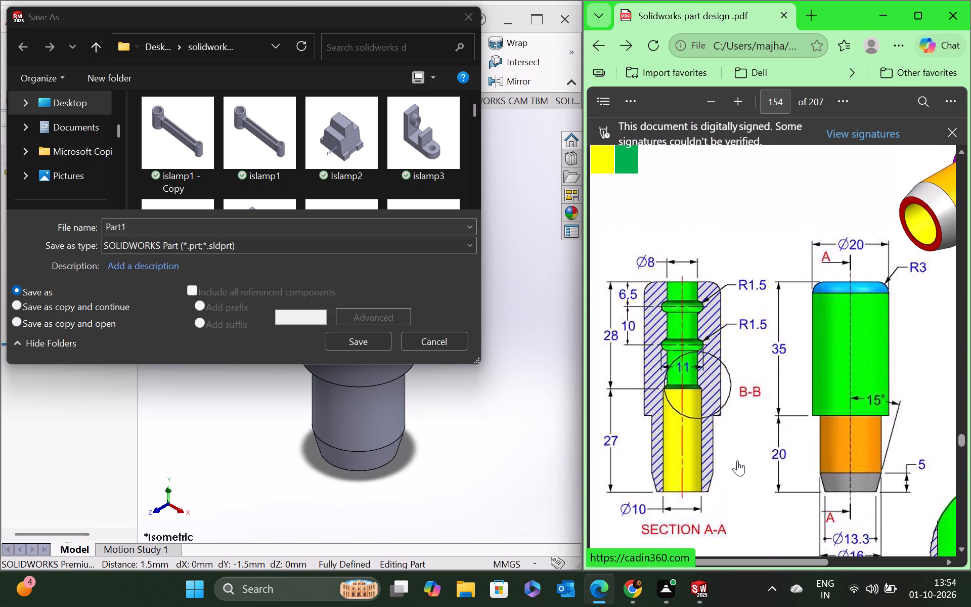
{"action": "scroll", "coordinate": [737, 460], "scroll_direction": "down", "scroll_amount": 1}
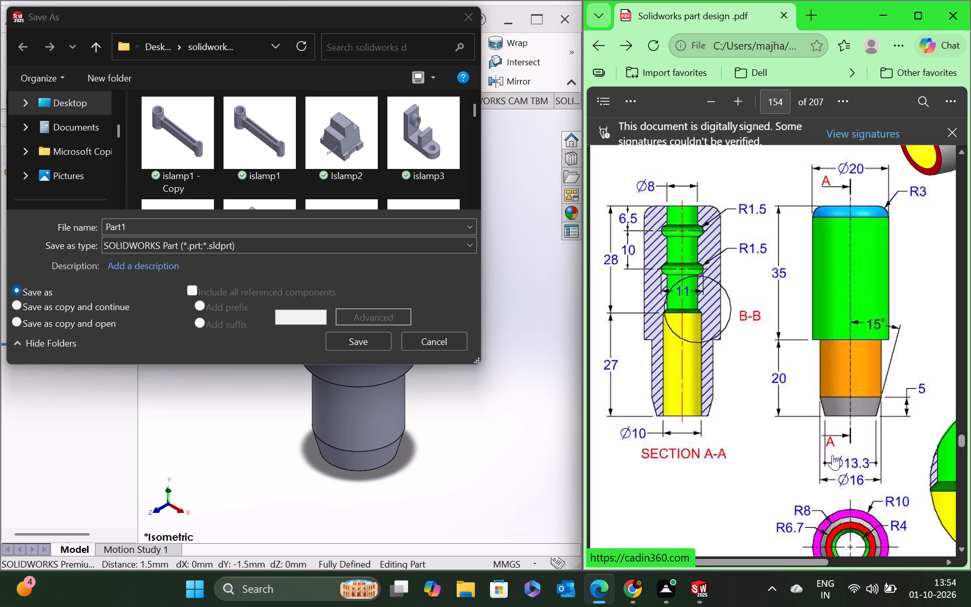
{"action": "scroll", "coordinate": [838, 442], "scroll_direction": "down", "scroll_amount": 2}
{"action": "scroll", "coordinate": [838, 442], "scroll_direction": "up", "scroll_amount": 2}
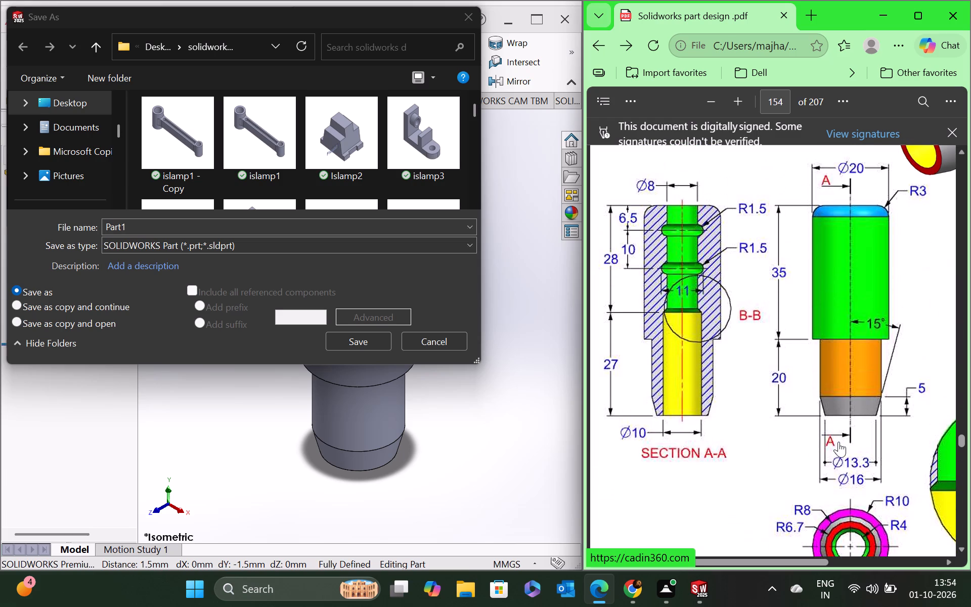
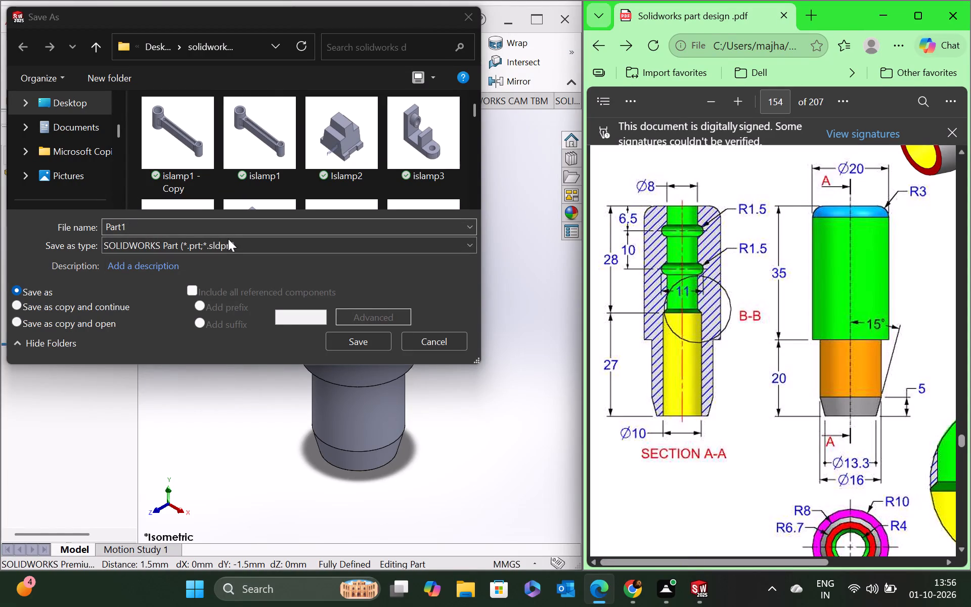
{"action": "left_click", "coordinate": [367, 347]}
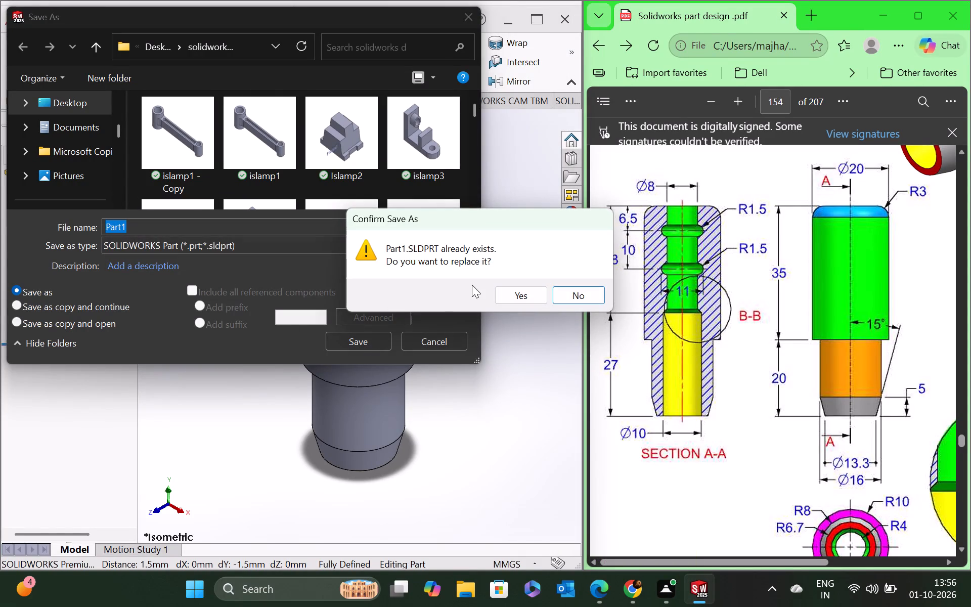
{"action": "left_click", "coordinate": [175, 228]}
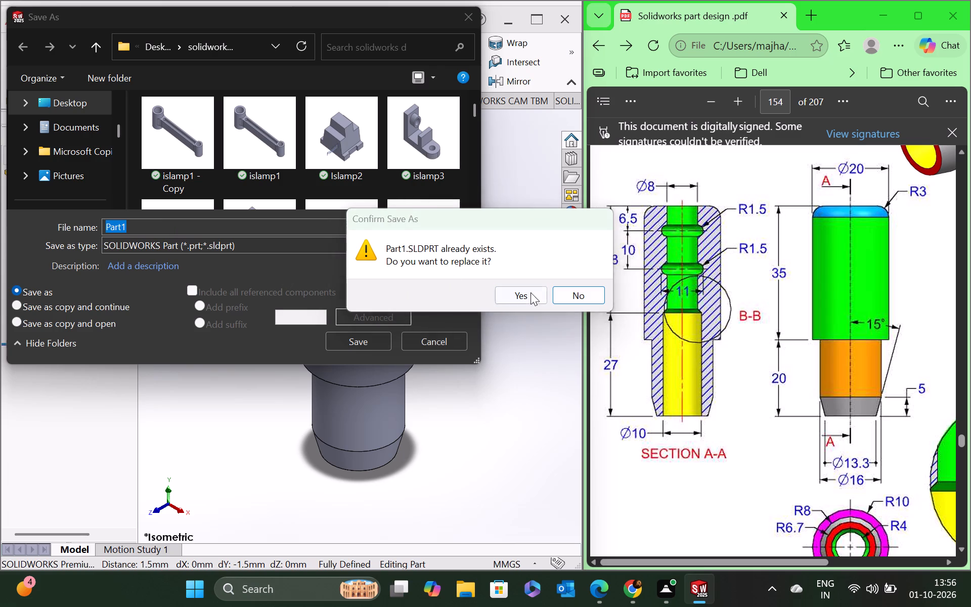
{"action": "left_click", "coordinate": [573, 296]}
Check the existing part numbers in the save folder and save the sleeve as a SOLIDWORKS part named Part30.
{"action": "left_click", "coordinate": [248, 228]}
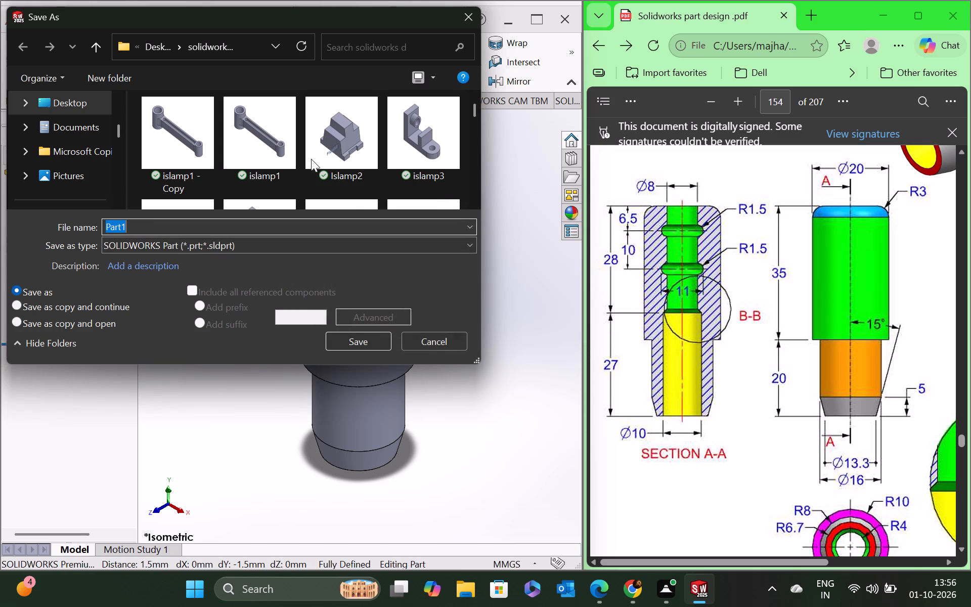
{"action": "scroll", "coordinate": [311, 156], "scroll_direction": "down", "scroll_amount": 5}
{"action": "scroll", "coordinate": [311, 156], "scroll_direction": "up", "scroll_amount": 1}
{"action": "scroll", "coordinate": [311, 156], "scroll_direction": "down", "scroll_amount": 5}
{"action": "scroll", "coordinate": [311, 156], "scroll_direction": "up", "scroll_amount": 4}
{"action": "scroll", "coordinate": [311, 156], "scroll_direction": "down", "scroll_amount": 1}
{"action": "scroll", "coordinate": [311, 156], "scroll_direction": "up", "scroll_amount": 4}
{"action": "scroll", "coordinate": [311, 156], "scroll_direction": "down", "scroll_amount": 2}
{"action": "scroll", "coordinate": [311, 156], "scroll_direction": "up", "scroll_amount": 2}
{"action": "scroll", "coordinate": [311, 156], "scroll_direction": "down", "scroll_amount": 2}
{"action": "scroll", "coordinate": [311, 156], "scroll_direction": "up", "scroll_amount": 1}
{"action": "scroll", "coordinate": [311, 156], "scroll_direction": "down", "scroll_amount": 6}
{"action": "scroll", "coordinate": [312, 156], "scroll_direction": "up", "scroll_amount": 1}
{"action": "scroll", "coordinate": [312, 156], "scroll_direction": "down", "scroll_amount": 3}
{"action": "scroll", "coordinate": [312, 156], "scroll_direction": "up", "scroll_amount": 1}
{"action": "scroll", "coordinate": [312, 156], "scroll_direction": "down", "scroll_amount": 1}
{"action": "scroll", "coordinate": [312, 156], "scroll_direction": "up", "scroll_amount": 2}
{"action": "scroll", "coordinate": [312, 156], "scroll_direction": "down", "scroll_amount": 4}
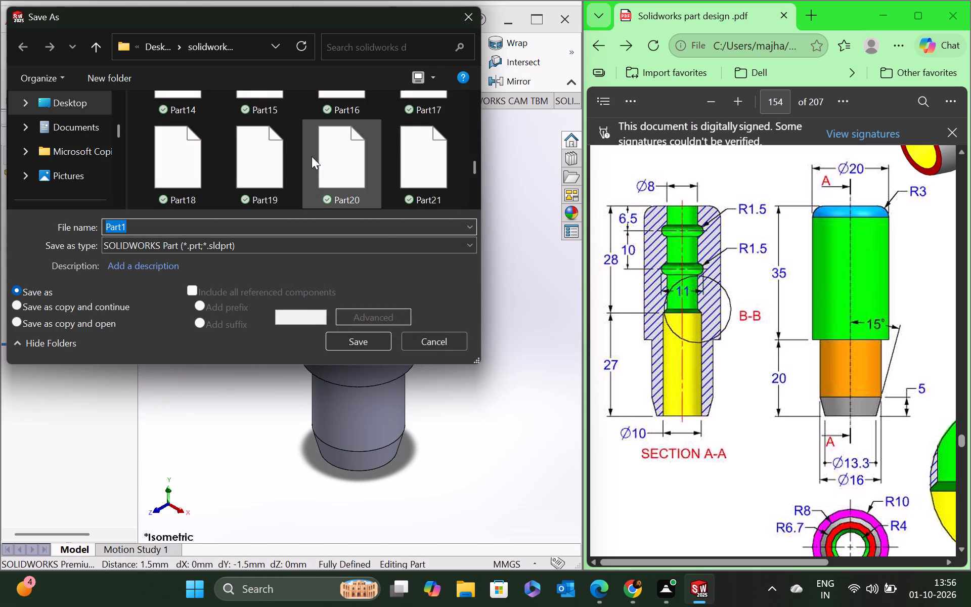
{"action": "scroll", "coordinate": [312, 156], "scroll_direction": "down", "scroll_amount": 11}
{"action": "scroll", "coordinate": [312, 156], "scroll_direction": "up", "scroll_amount": 2}
{"action": "left_click", "coordinate": [187, 230]}
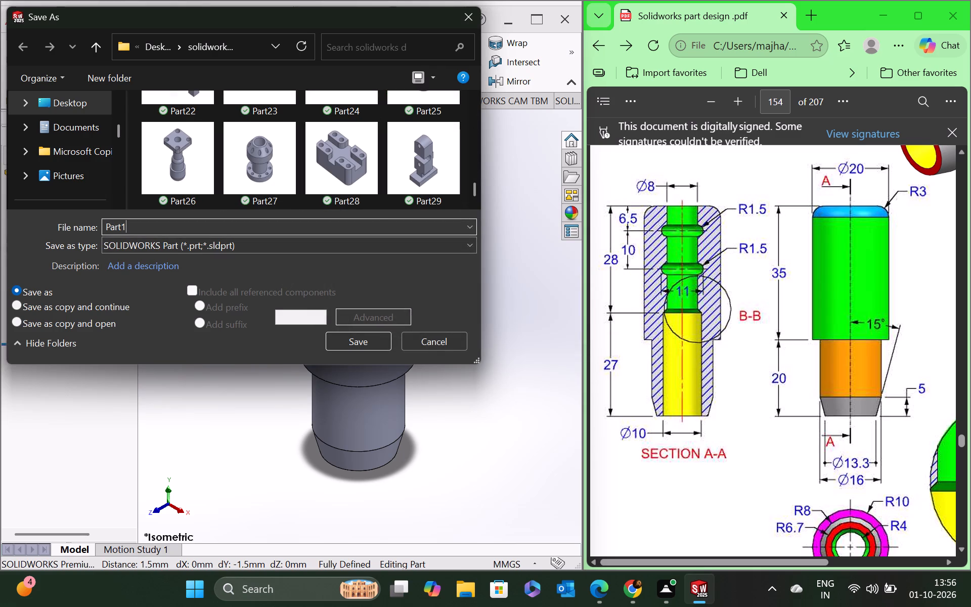
{"action": "key", "text": "BackSpace"}
{"action": "type", "text": "30"}
{"action": "key", "text": "Return"}
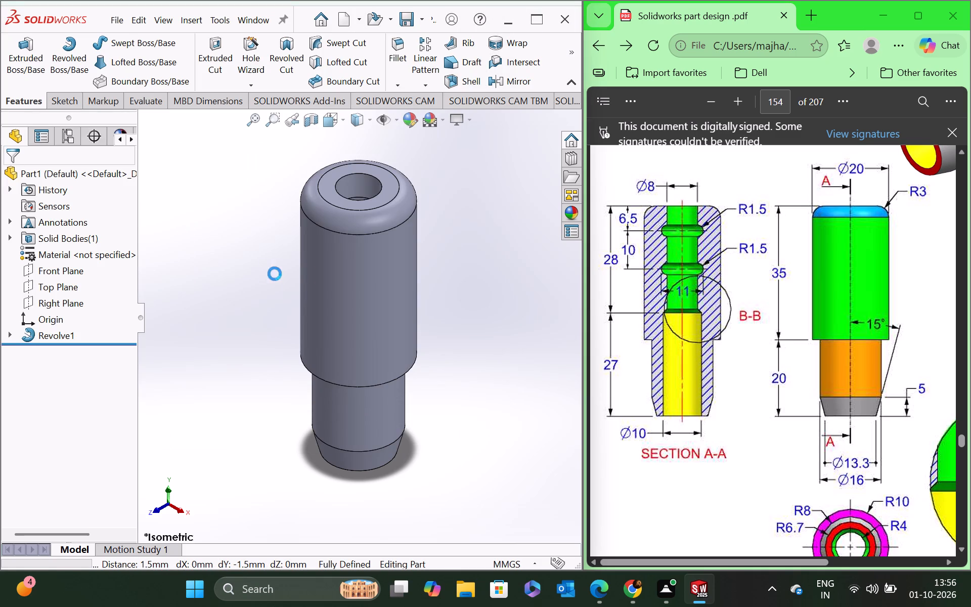
Section the sleeve on the Front Plane and view its bore and internal grooves.
{"action": "left_click", "coordinate": [314, 122]}
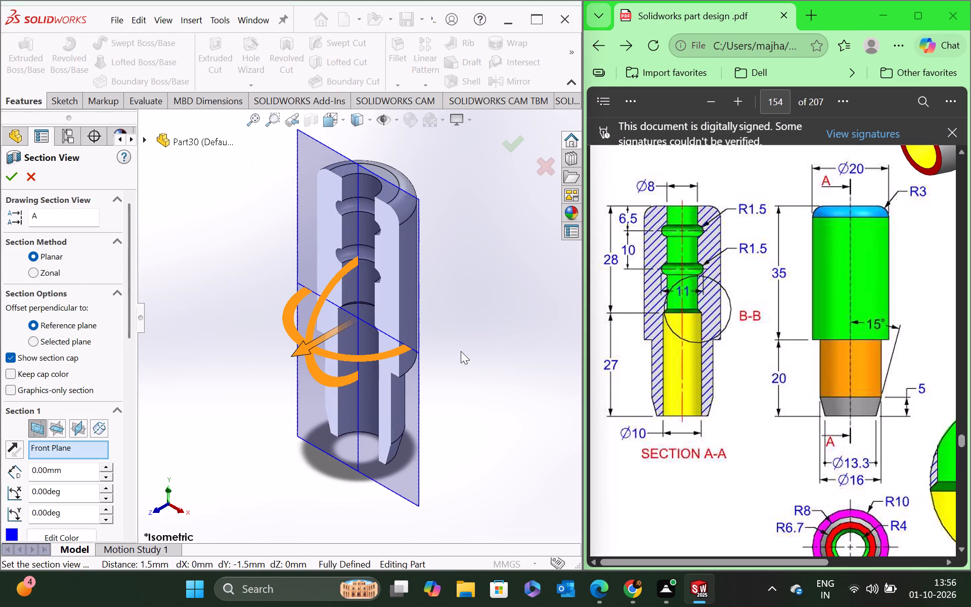
{"action": "middle_click_drag", "start_coordinate": [475, 352], "coordinate": [528, 347]}
{"action": "left_click", "coordinate": [514, 138]}
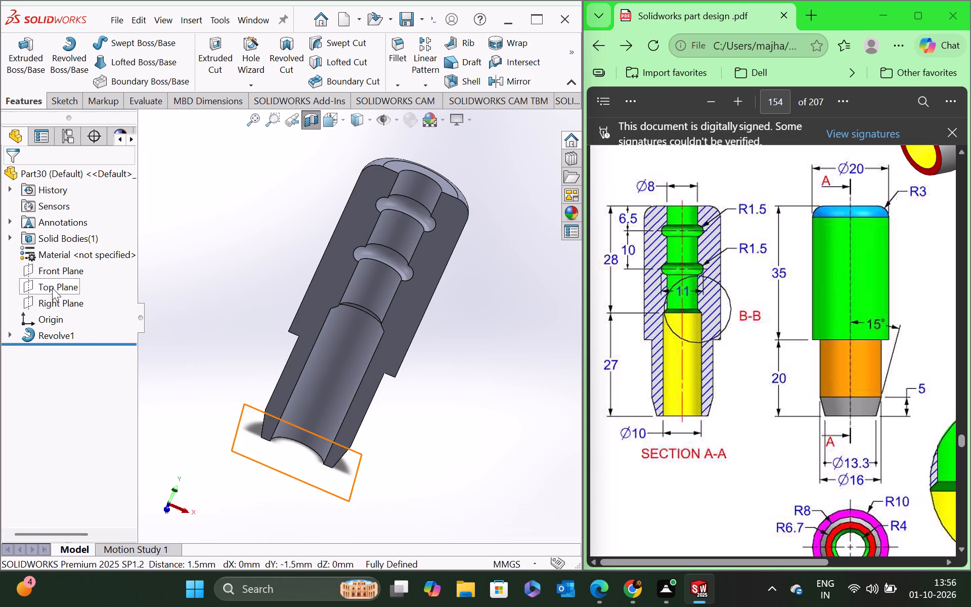
Open the revolve's profile sketch for editing and examine the dimensions of the tapered lower end against the drawing.
{"action": "right_click", "coordinate": [52, 337]}
{"action": "left_click", "coordinate": [86, 269]}
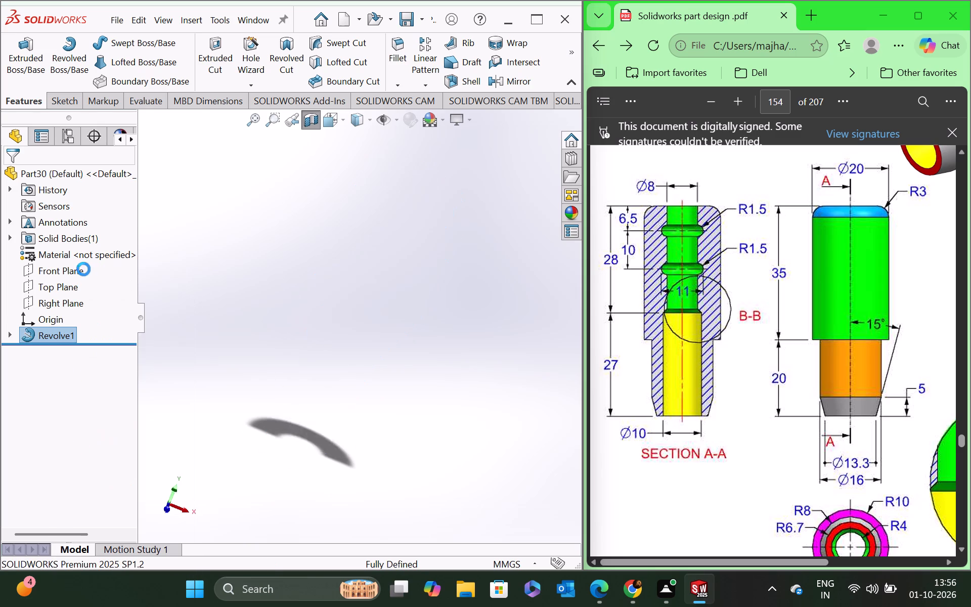
{"action": "scroll", "coordinate": [368, 227], "scroll_direction": "up", "scroll_amount": 2}
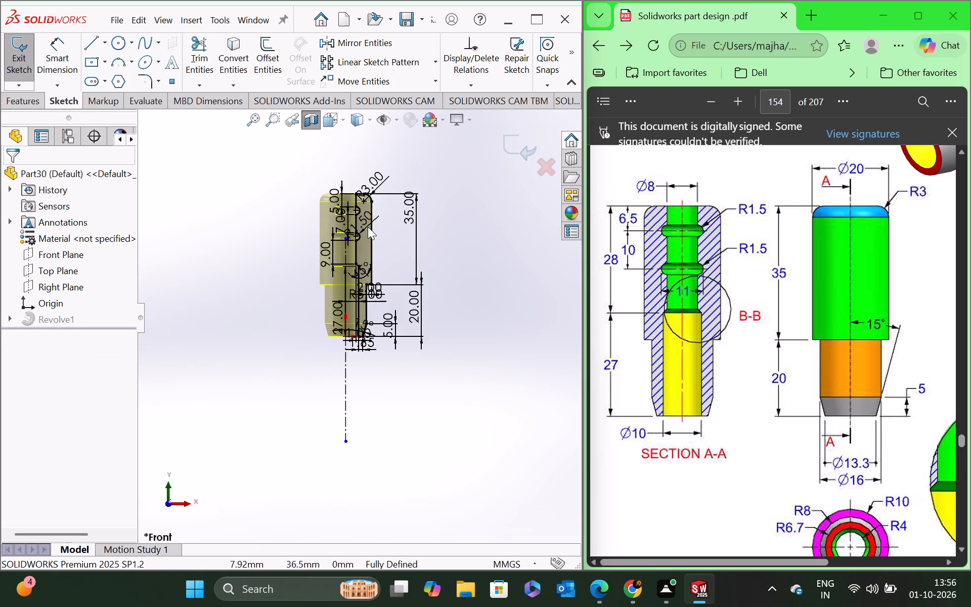
{"action": "scroll", "coordinate": [373, 203], "scroll_direction": "down", "scroll_amount": 4}
{"action": "scroll", "coordinate": [383, 327], "scroll_direction": "down", "scroll_amount": 1}
{"action": "scroll", "coordinate": [383, 327], "scroll_direction": "up", "scroll_amount": 1}
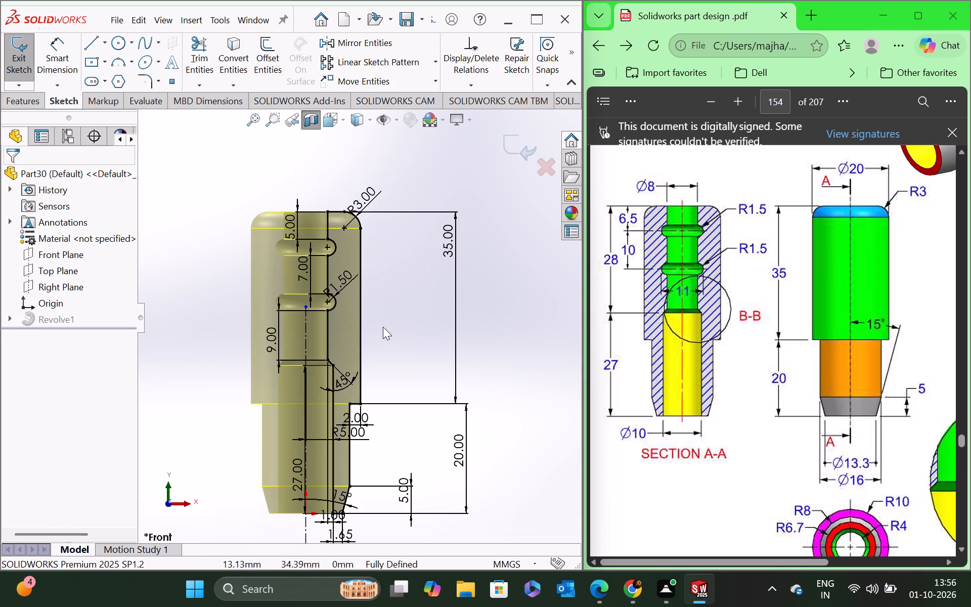
{"action": "scroll", "coordinate": [359, 414], "scroll_direction": "down", "scroll_amount": 2}
{"action": "scroll", "coordinate": [374, 474], "scroll_direction": "up", "scroll_amount": 1}
{"action": "scroll", "coordinate": [351, 541], "scroll_direction": "down", "scroll_amount": 5}
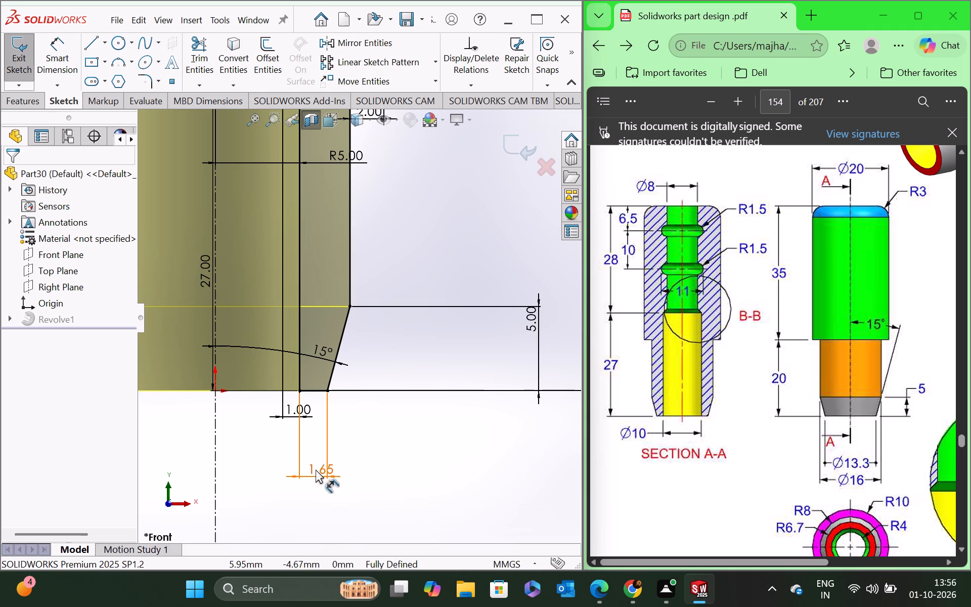
{"action": "scroll", "coordinate": [342, 428], "scroll_direction": "up", "scroll_amount": 2}
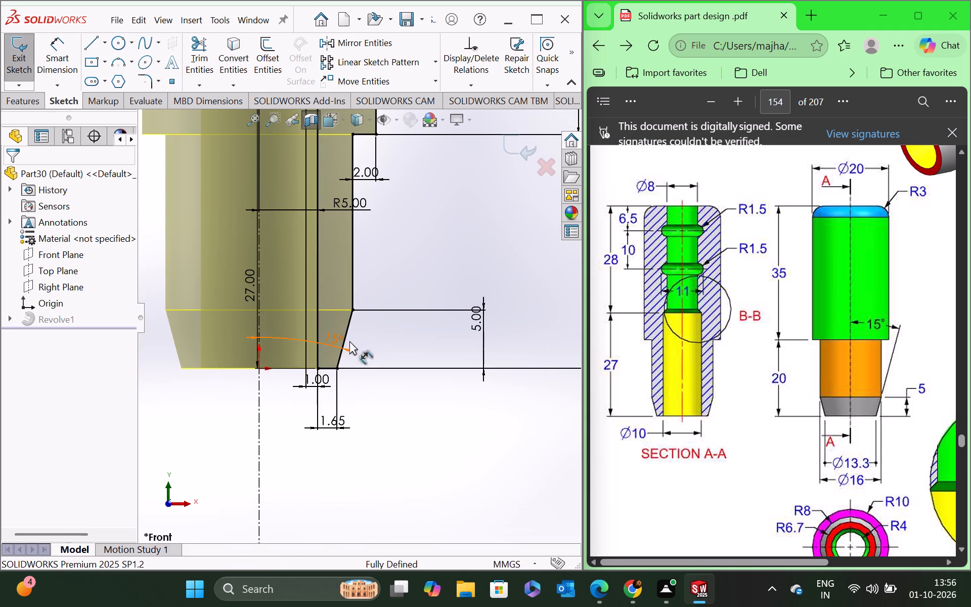
{"action": "scroll", "coordinate": [408, 301], "scroll_direction": "up", "scroll_amount": 2}
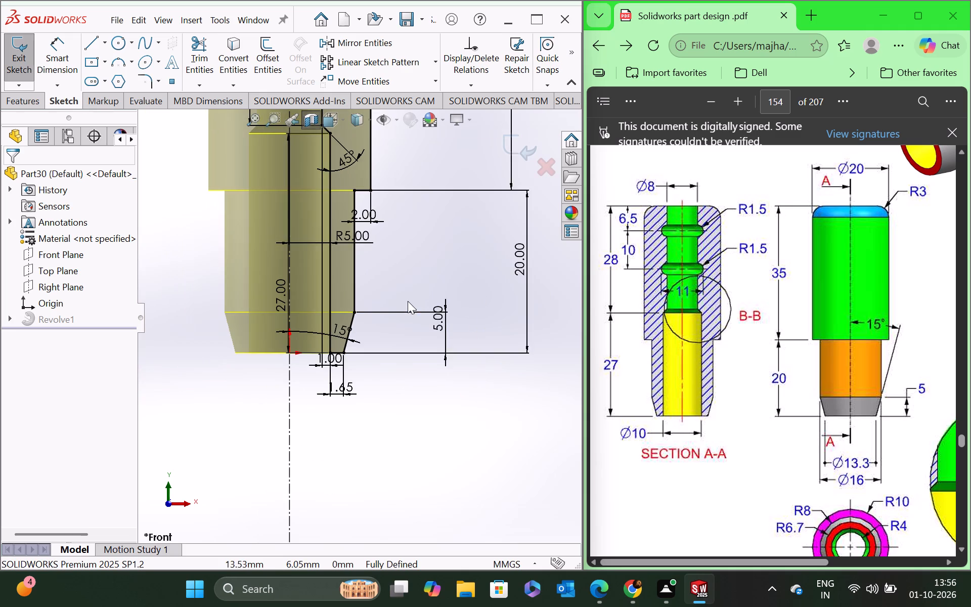
{"action": "scroll", "coordinate": [398, 302], "scroll_direction": "down", "scroll_amount": 4}
{"action": "scroll", "coordinate": [364, 284], "scroll_direction": "up", "scroll_amount": 5}
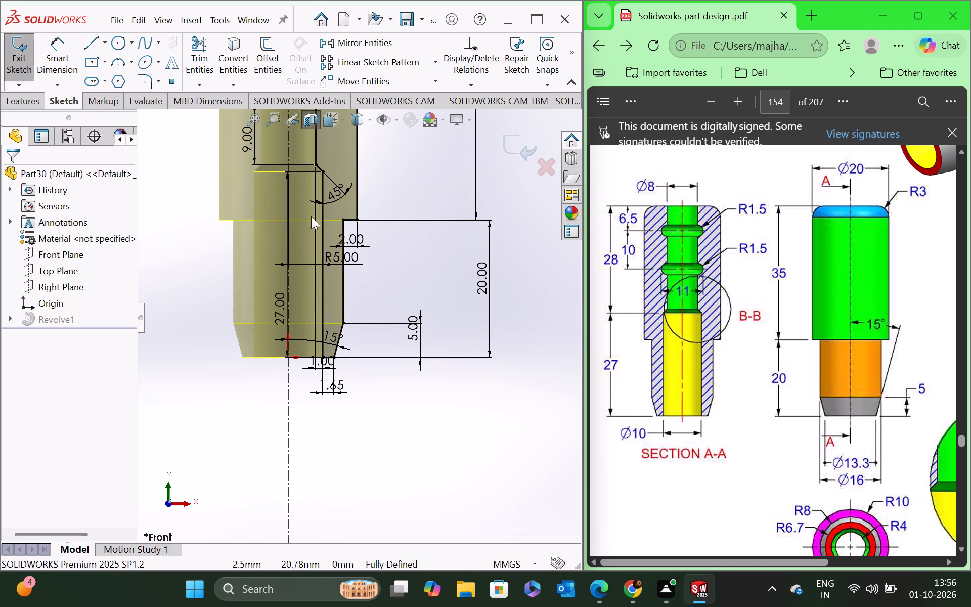
Examine the sketch dimensions of the rounded top, the two bore grooves and the 45° bore transition against section A-A.
{"action": "scroll", "coordinate": [368, 204], "scroll_direction": "down", "scroll_amount": 4}
{"action": "scroll", "coordinate": [372, 201], "scroll_direction": "up", "scroll_amount": 7}
{"action": "scroll", "coordinate": [417, 221], "scroll_direction": "down", "scroll_amount": 1}
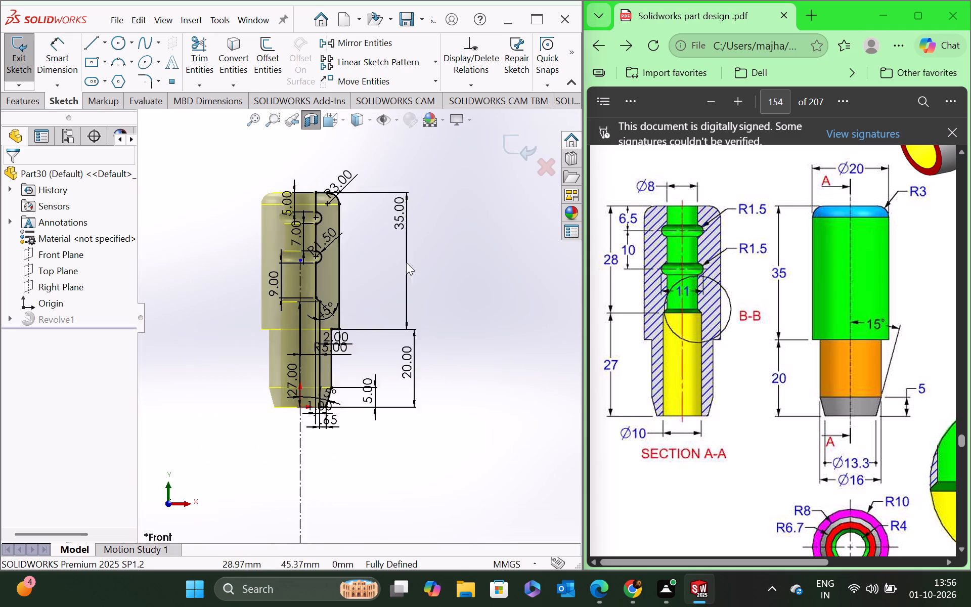
{"action": "scroll", "coordinate": [406, 282], "scroll_direction": "down", "scroll_amount": 1}
{"action": "scroll", "coordinate": [314, 312], "scroll_direction": "up", "scroll_amount": 1}
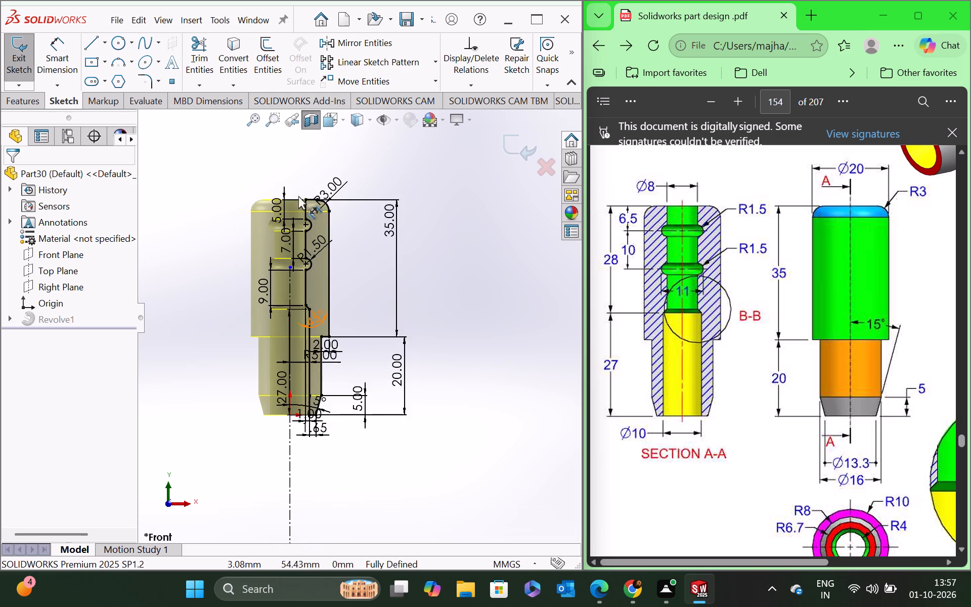
{"action": "scroll", "coordinate": [301, 204], "scroll_direction": "down", "scroll_amount": 5}
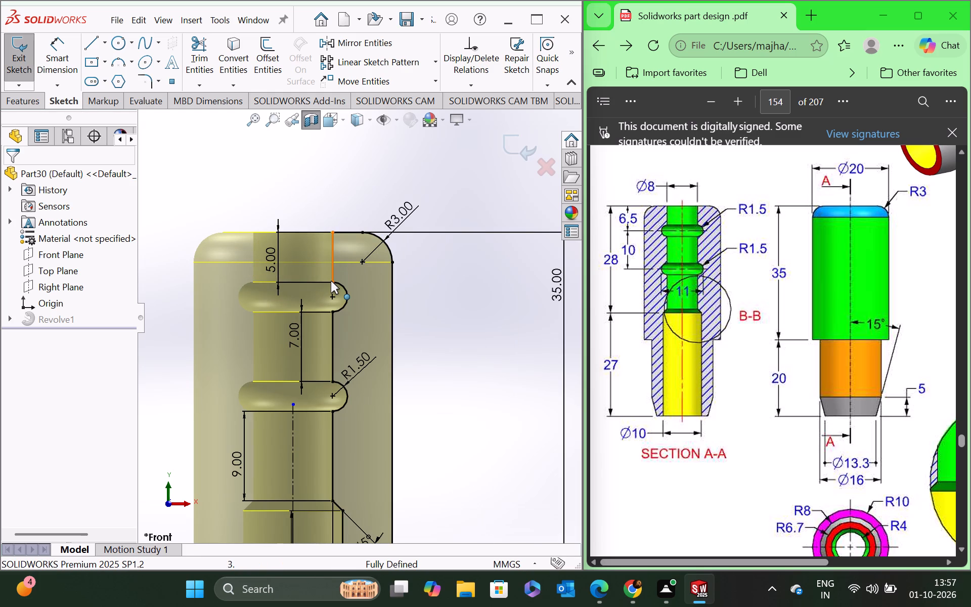
{"action": "scroll", "coordinate": [341, 311], "scroll_direction": "up", "scroll_amount": 1}
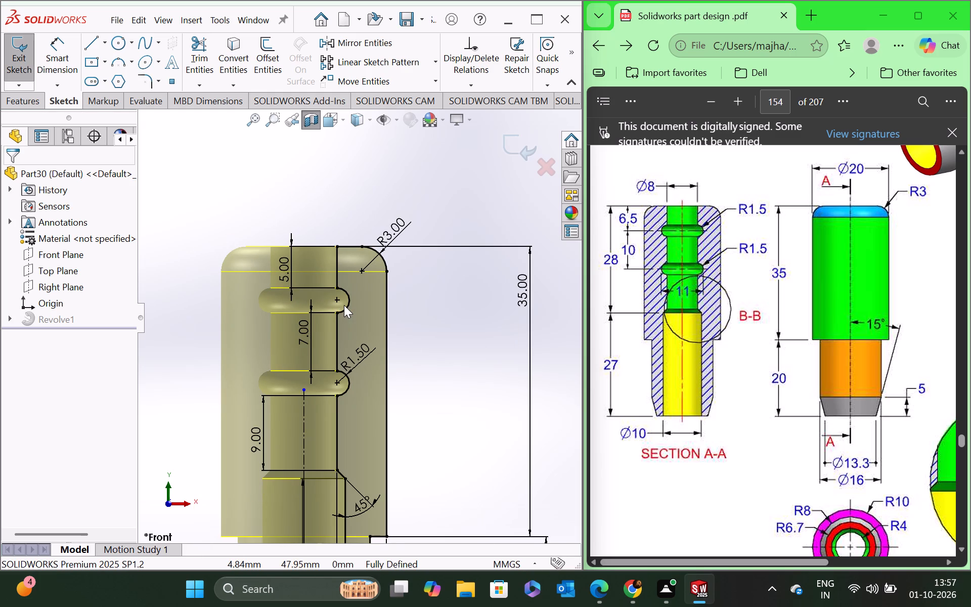
{"action": "scroll", "coordinate": [344, 305], "scroll_direction": "down", "scroll_amount": 2}
{"action": "scroll", "coordinate": [349, 413], "scroll_direction": "up", "scroll_amount": 3}
{"action": "scroll", "coordinate": [339, 476], "scroll_direction": "down", "scroll_amount": 2}
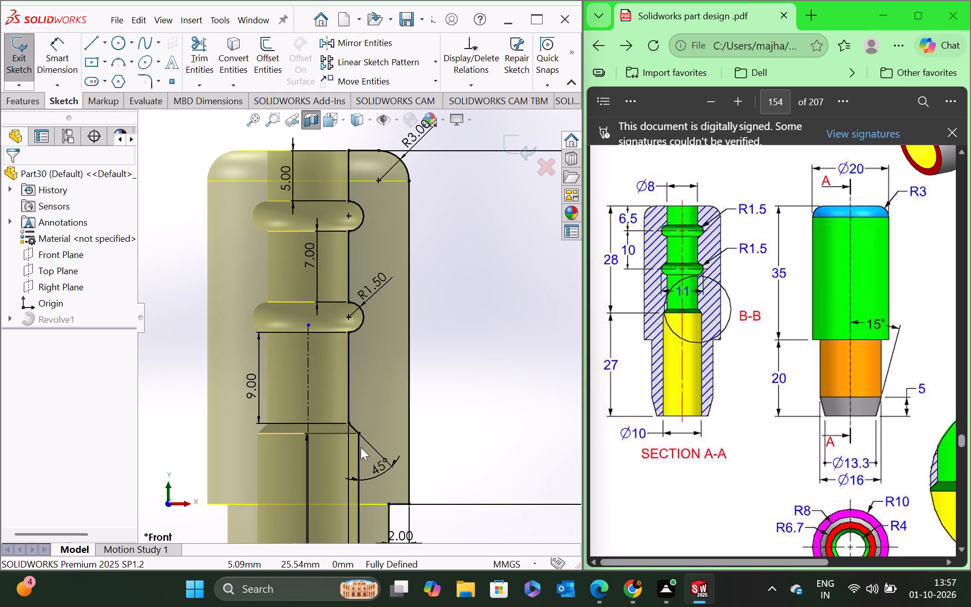
{"action": "scroll", "coordinate": [366, 439], "scroll_direction": "down", "scroll_amount": 1}
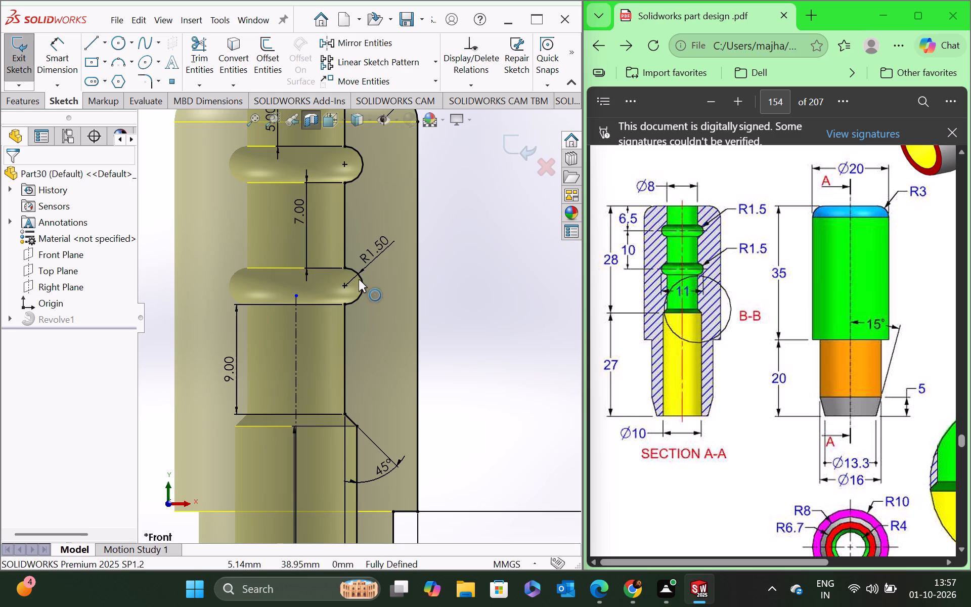
{"action": "scroll", "coordinate": [346, 206], "scroll_direction": "up", "scroll_amount": 1}
{"action": "scroll", "coordinate": [355, 352], "scroll_direction": "down", "scroll_amount": 1}
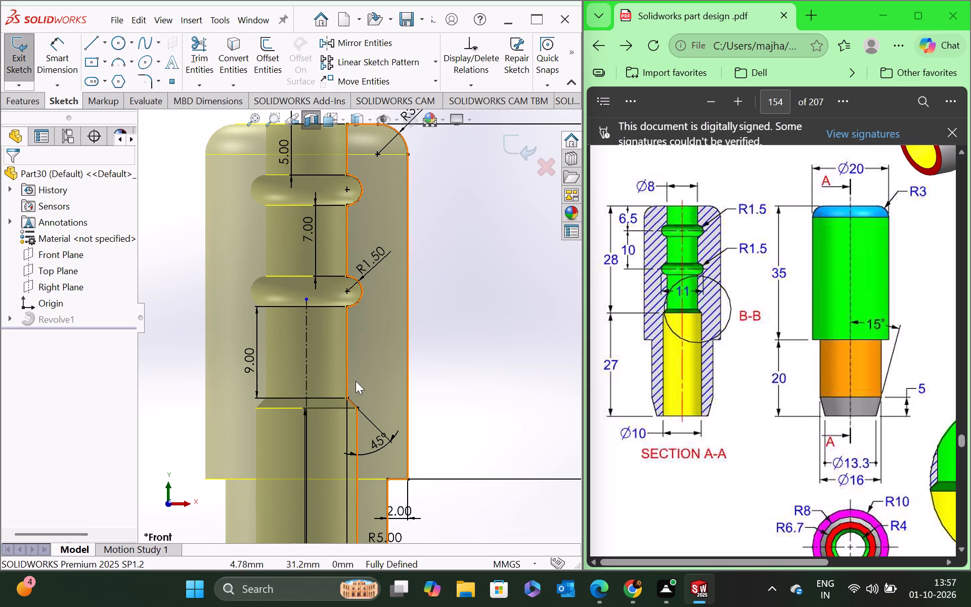
{"action": "scroll", "coordinate": [356, 381], "scroll_direction": "down", "scroll_amount": 4}
{"action": "scroll", "coordinate": [382, 486], "scroll_direction": "up", "scroll_amount": 2}
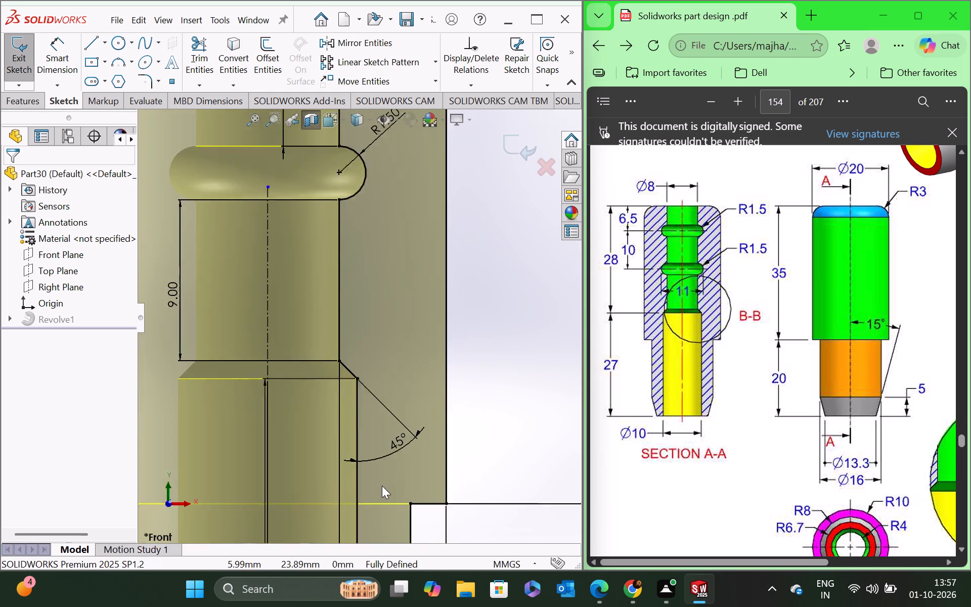
{"action": "scroll", "coordinate": [382, 486], "scroll_direction": "up", "scroll_amount": 1}
{"action": "scroll", "coordinate": [355, 404], "scroll_direction": "up", "scroll_amount": 3}
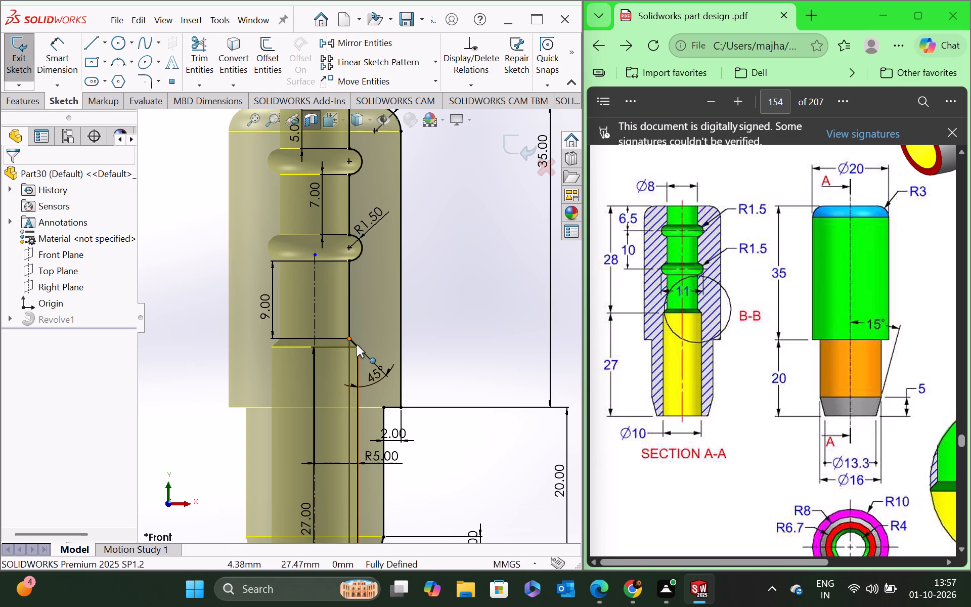
Recheck the sketch dimensions of the lower bore, the taper and the overall profile, and exit the sketch.
{"action": "scroll", "coordinate": [367, 502], "scroll_direction": "down", "scroll_amount": 8}
{"action": "scroll", "coordinate": [360, 521], "scroll_direction": "up", "scroll_amount": 1}
{"action": "scroll", "coordinate": [360, 521], "scroll_direction": "down", "scroll_amount": 3}
{"action": "scroll", "coordinate": [360, 521], "scroll_direction": "up", "scroll_amount": 5}
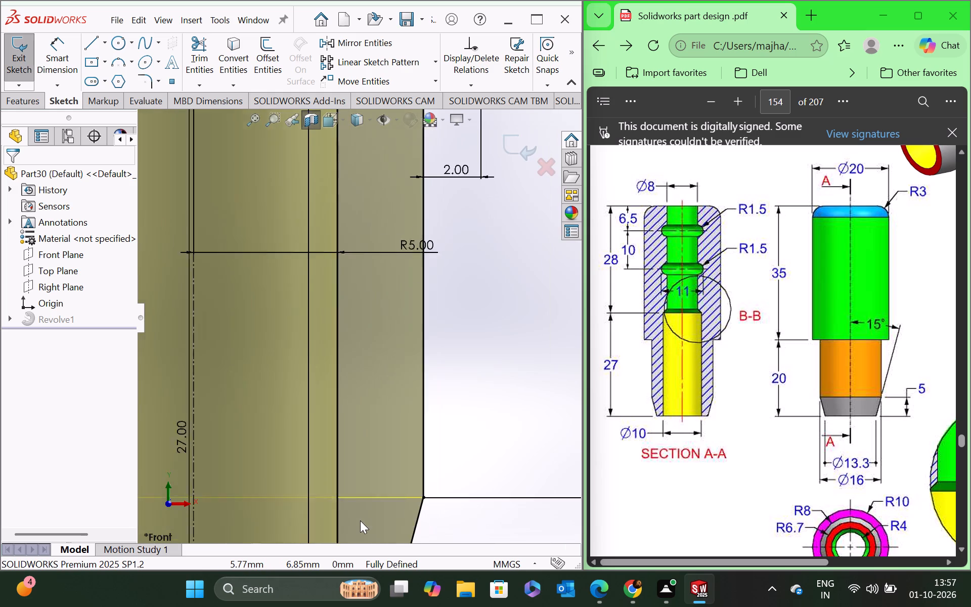
{"action": "scroll", "coordinate": [360, 521], "scroll_direction": "up", "scroll_amount": 1}
{"action": "scroll", "coordinate": [360, 521], "scroll_direction": "down", "scroll_amount": 1}
{"action": "scroll", "coordinate": [360, 521], "scroll_direction": "up", "scroll_amount": 2}
{"action": "scroll", "coordinate": [360, 521], "scroll_direction": "down", "scroll_amount": 1}
{"action": "scroll", "coordinate": [360, 521], "scroll_direction": "up", "scroll_amount": 2}
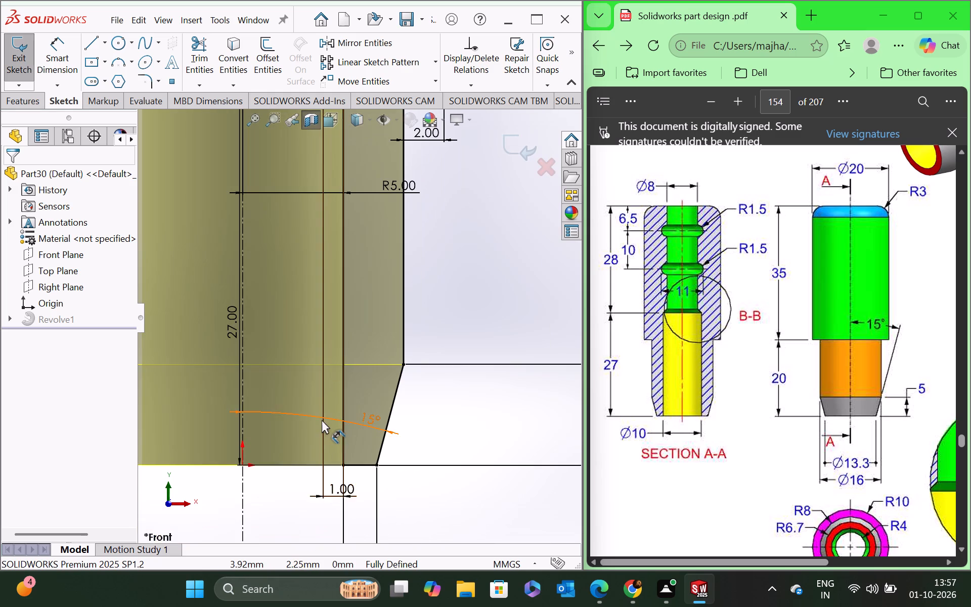
{"action": "scroll", "coordinate": [322, 420], "scroll_direction": "down", "scroll_amount": 2}
{"action": "scroll", "coordinate": [322, 420], "scroll_direction": "up", "scroll_amount": 6}
{"action": "scroll", "coordinate": [320, 255], "scroll_direction": "down", "scroll_amount": 3}
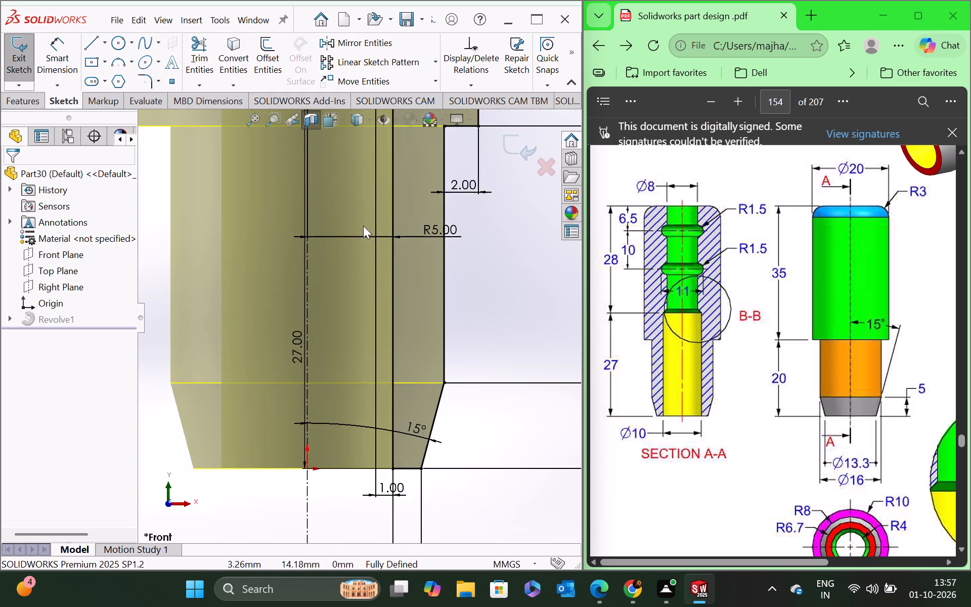
{"action": "scroll", "coordinate": [366, 217], "scroll_direction": "up", "scroll_amount": 9}
{"action": "scroll", "coordinate": [382, 160], "scroll_direction": "down", "scroll_amount": 2}
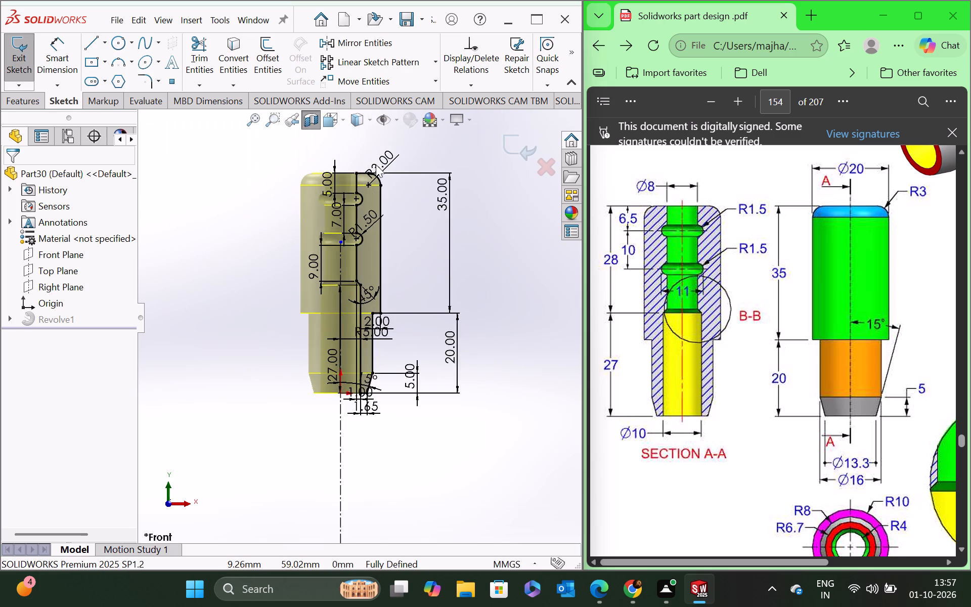
{"action": "scroll", "coordinate": [376, 164], "scroll_direction": "down", "scroll_amount": 1}
{"action": "scroll", "coordinate": [412, 366], "scroll_direction": "down", "scroll_amount": 1}
{"action": "scroll", "coordinate": [412, 387], "scroll_direction": "up", "scroll_amount": 2}
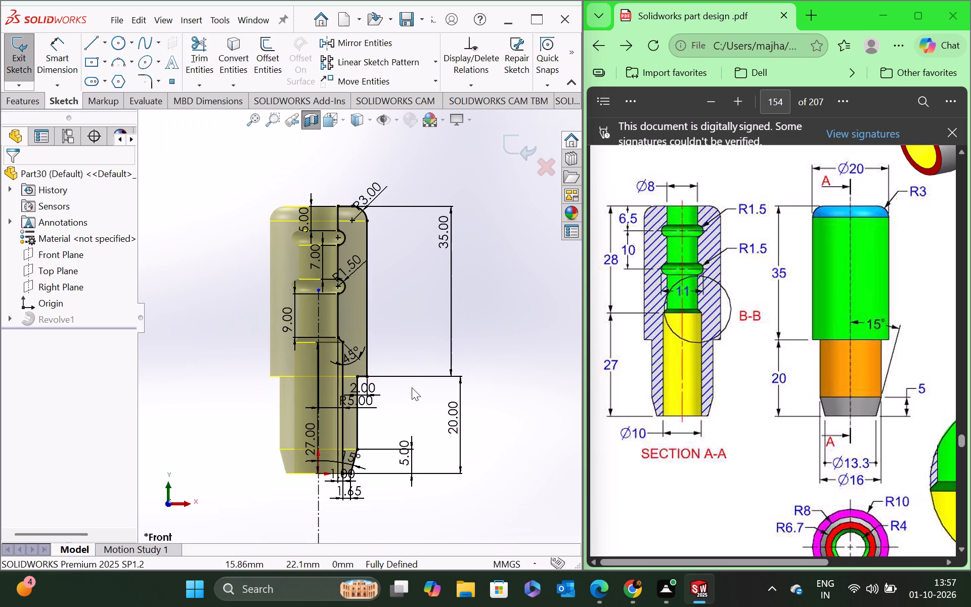
{"action": "left_click", "coordinate": [23, 61]}
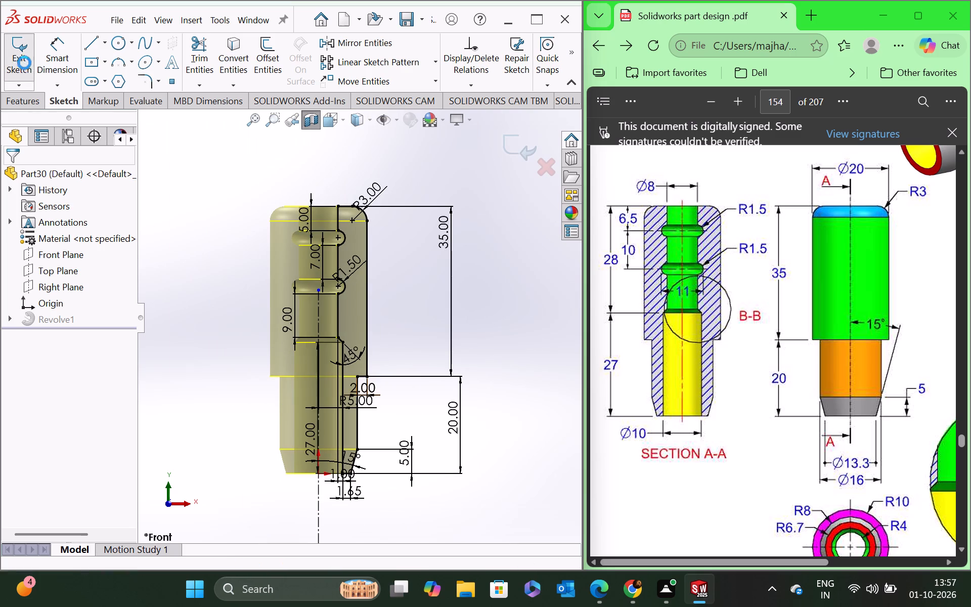
Turn off the section view to show the whole sleeve.
{"action": "left_click", "coordinate": [121, 24]}
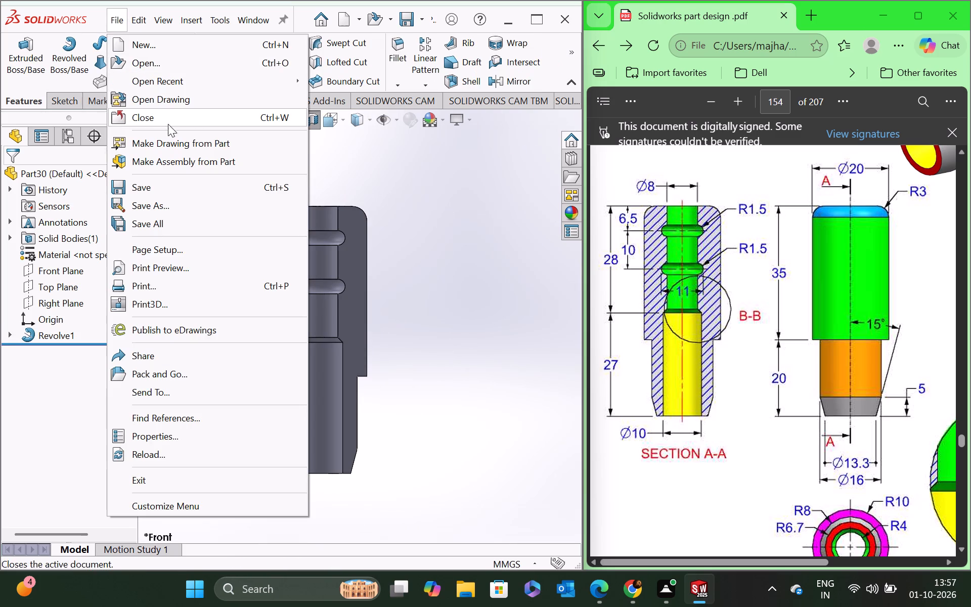
{"action": "left_click", "coordinate": [476, 191]}
{"action": "left_click", "coordinate": [308, 116]}
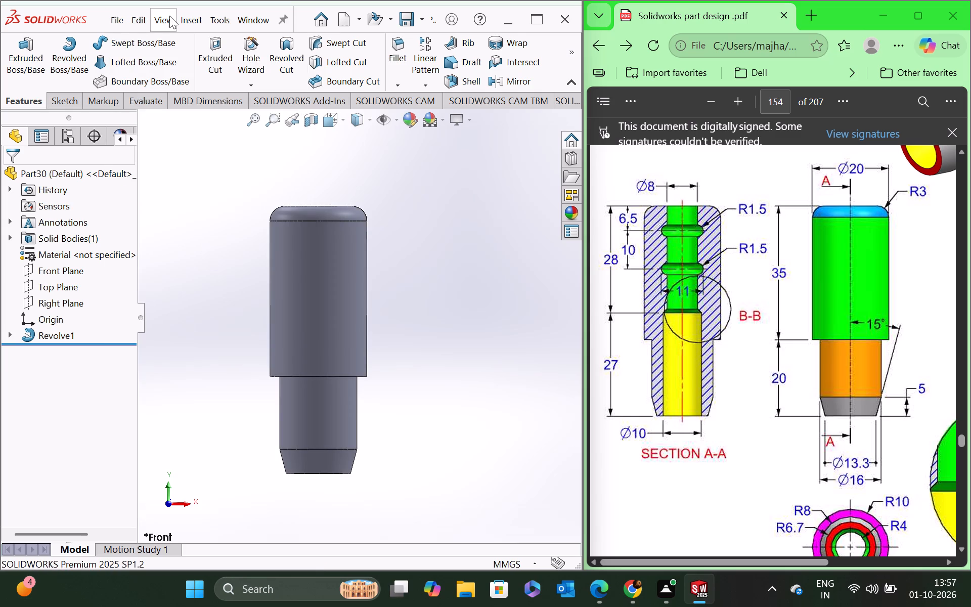
Export the sleeve as a 3D PDF named Part30 in Adobe Portable Document Format.
{"action": "left_click", "coordinate": [117, 19]}
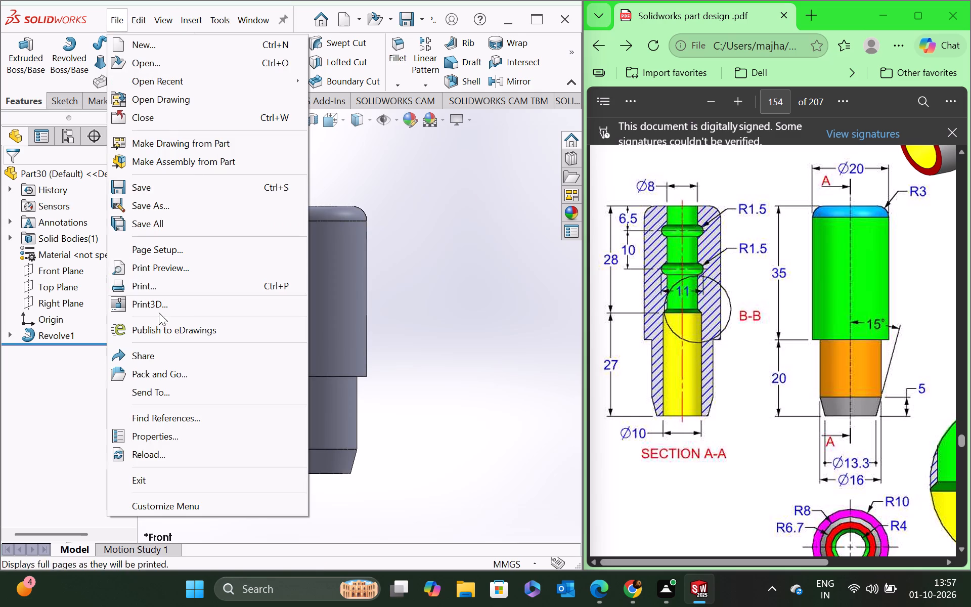
{"action": "left_click", "coordinate": [175, 206]}
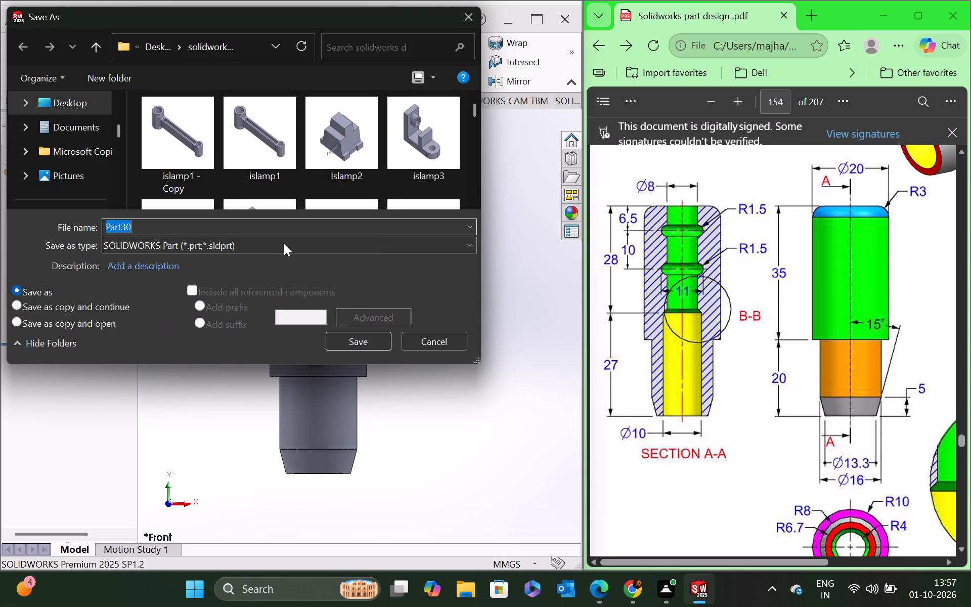
{"action": "left_click", "coordinate": [193, 243]}
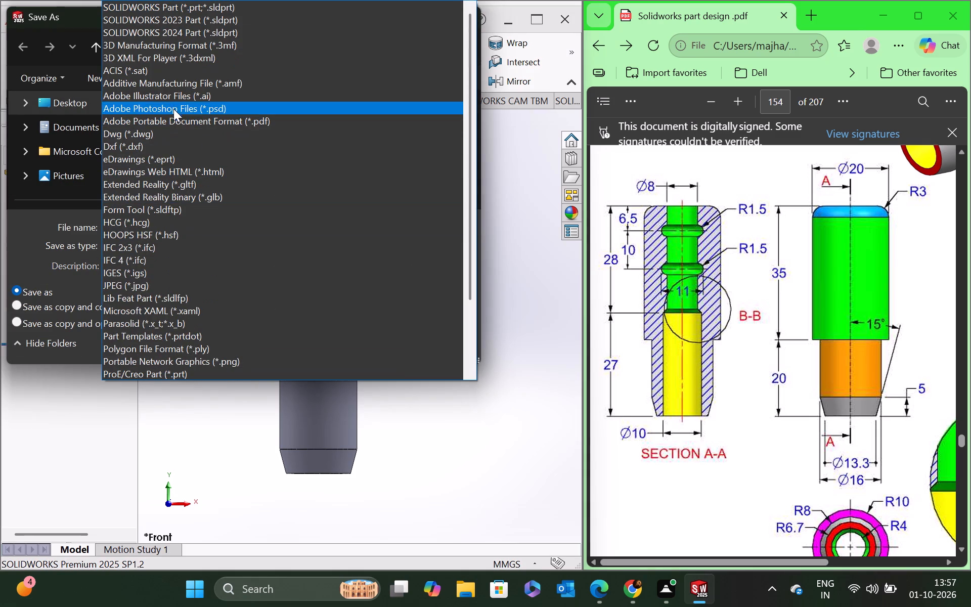
{"action": "left_click", "coordinate": [175, 120]}
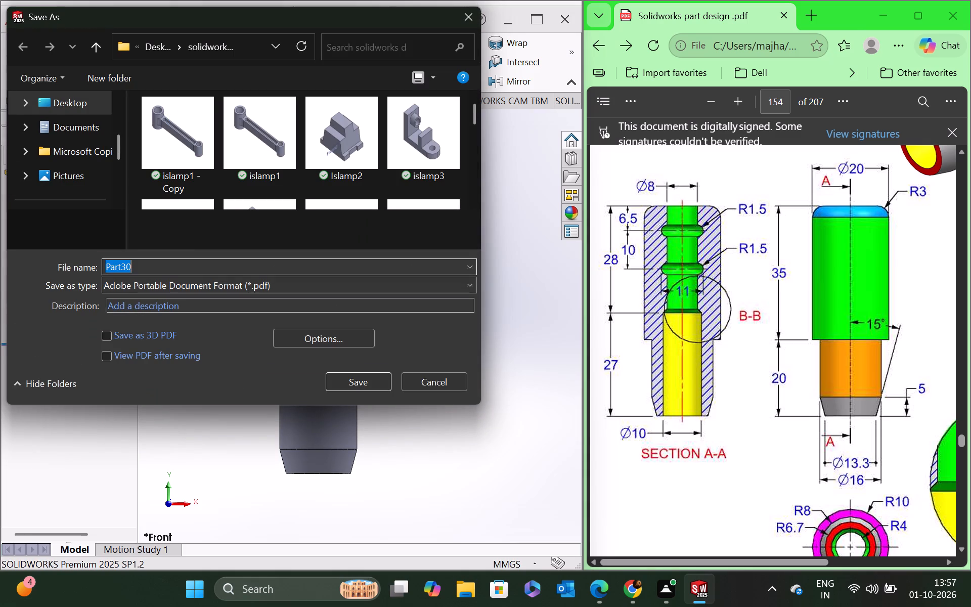
{"action": "left_click", "coordinate": [108, 336]}
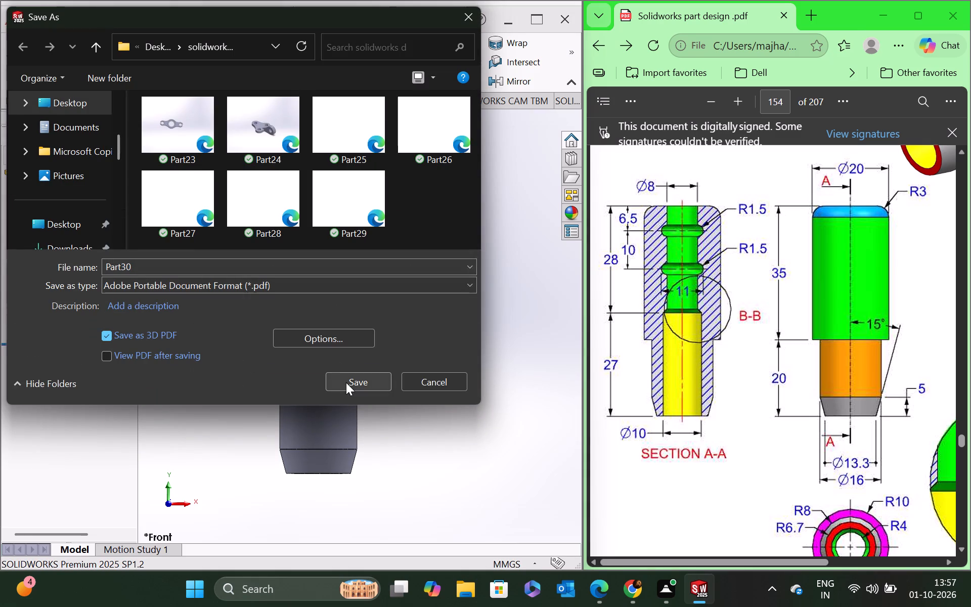
{"action": "left_click", "coordinate": [346, 382]}
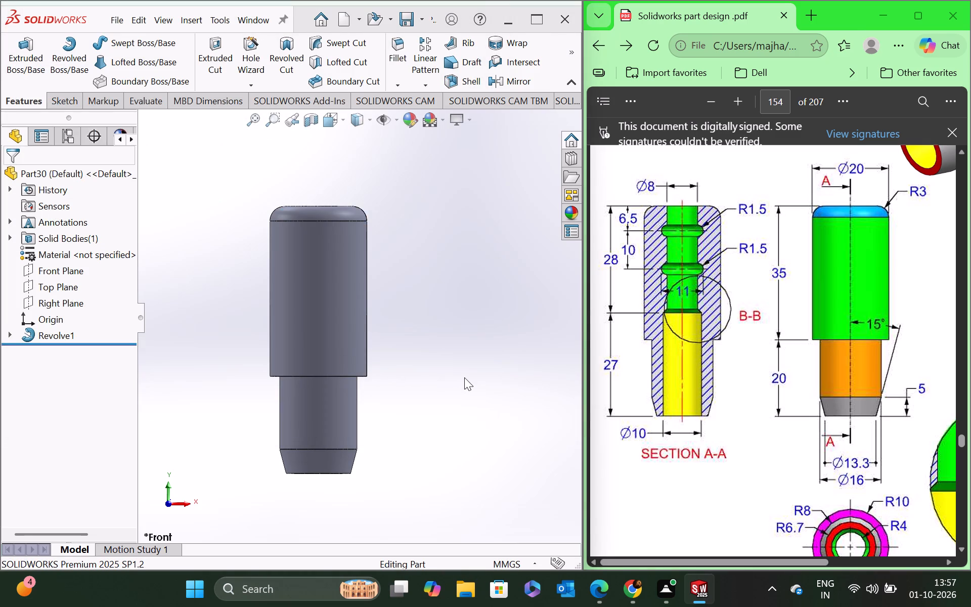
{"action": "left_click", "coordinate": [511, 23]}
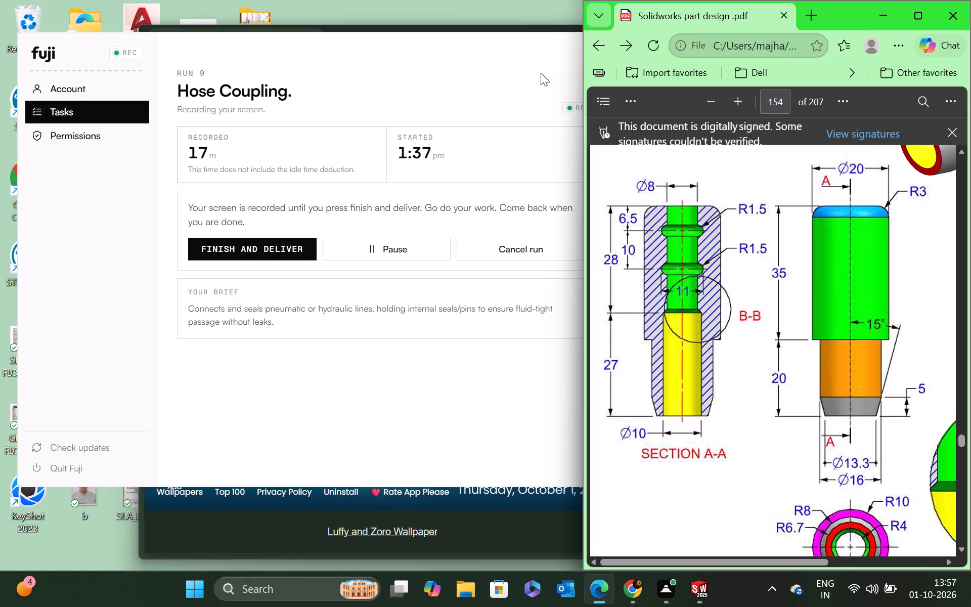